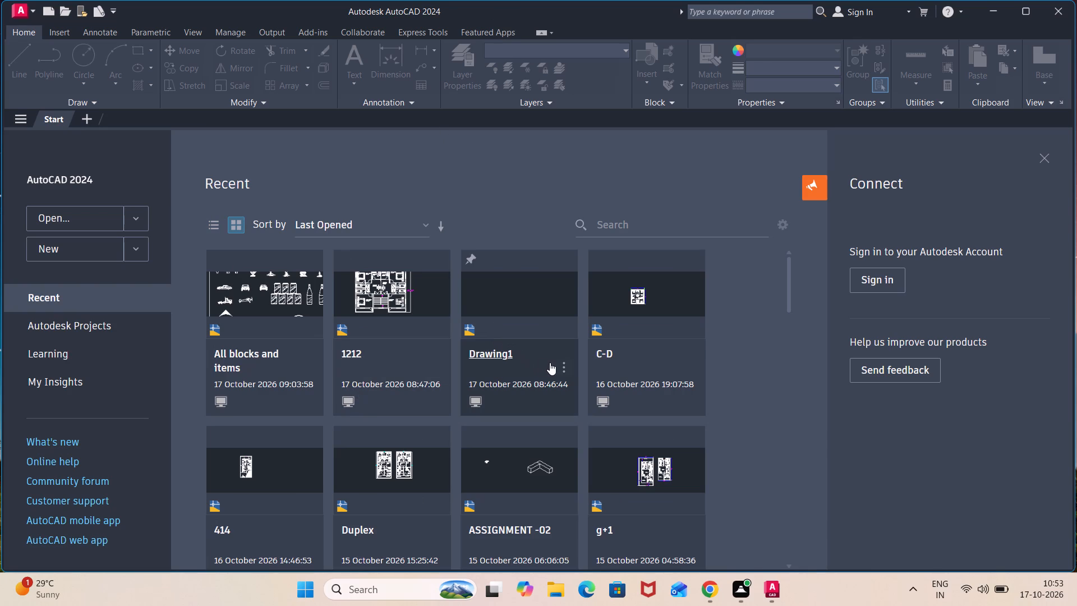
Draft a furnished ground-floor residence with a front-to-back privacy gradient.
Remove Drawing1 from the list of recent drawings.
{"action": "left_click", "coordinate": [562, 367]}
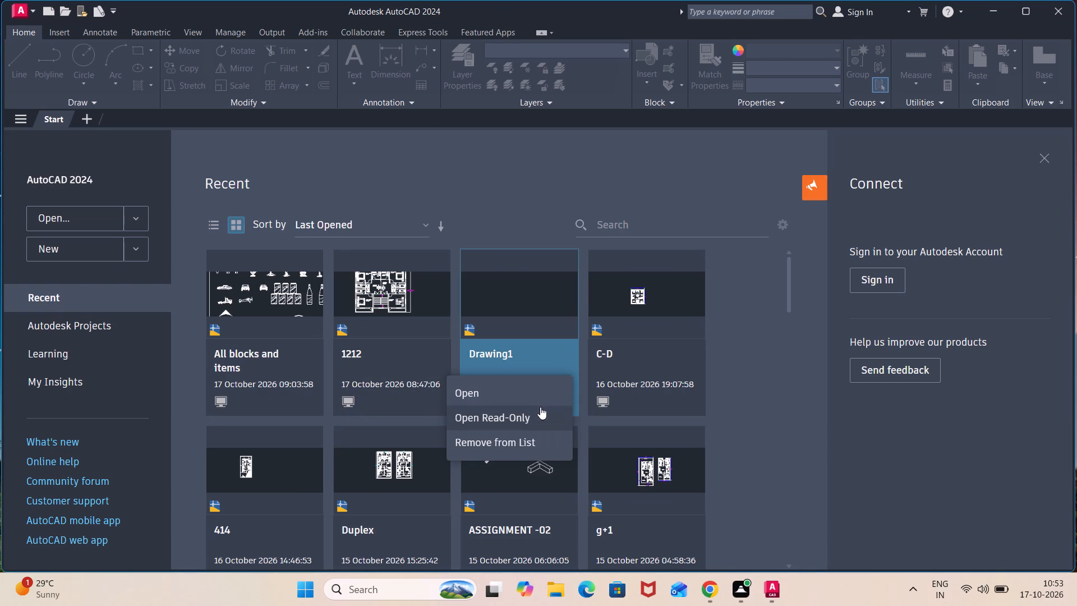
{"action": "left_click", "coordinate": [528, 440]}
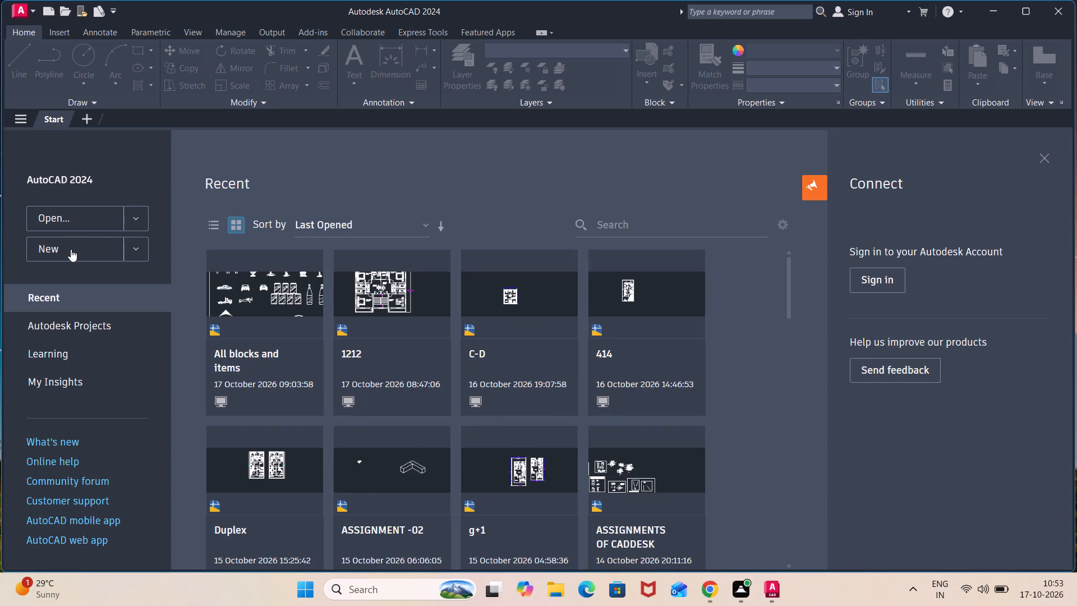
Create a new blank drawing.
{"action": "double_click", "coordinate": [71, 249]}
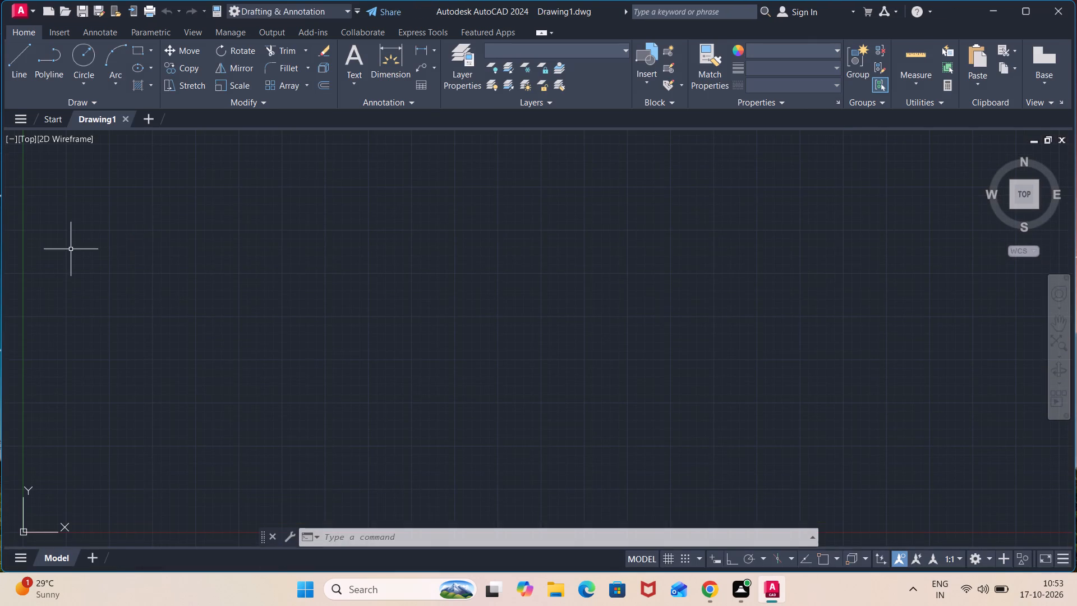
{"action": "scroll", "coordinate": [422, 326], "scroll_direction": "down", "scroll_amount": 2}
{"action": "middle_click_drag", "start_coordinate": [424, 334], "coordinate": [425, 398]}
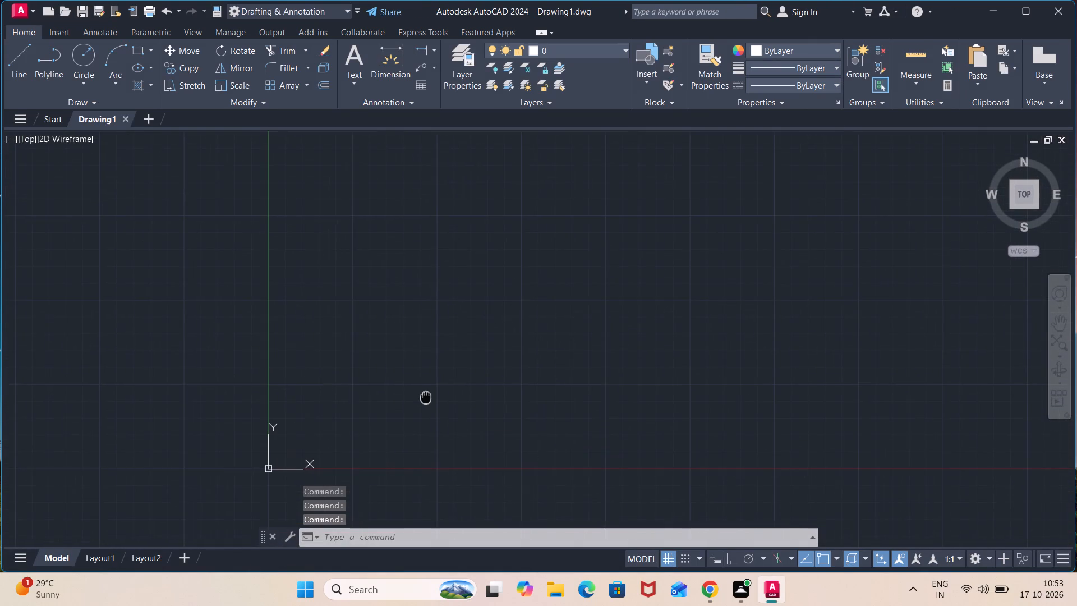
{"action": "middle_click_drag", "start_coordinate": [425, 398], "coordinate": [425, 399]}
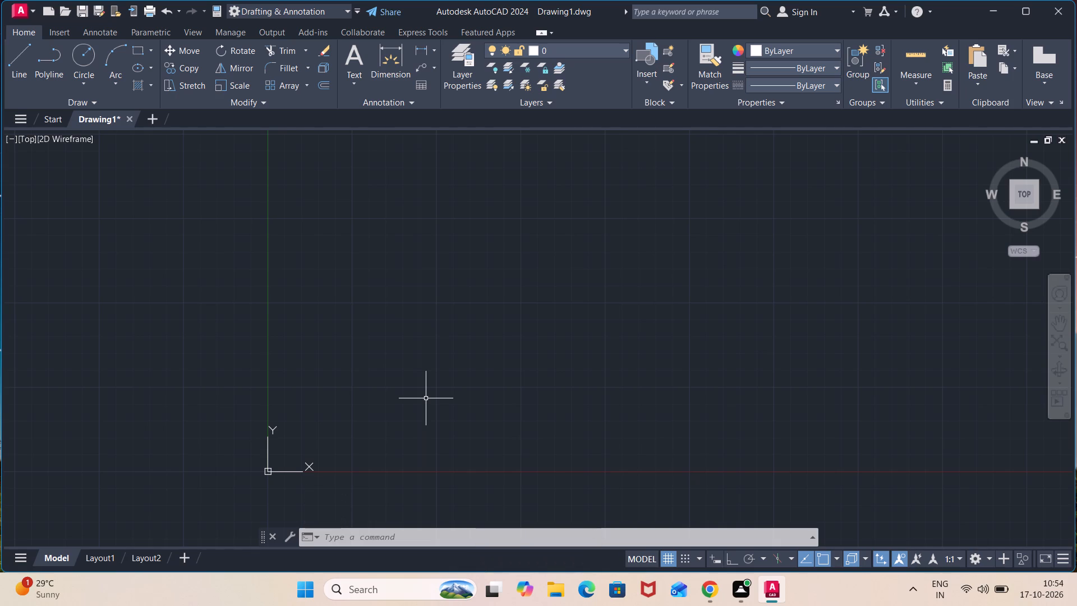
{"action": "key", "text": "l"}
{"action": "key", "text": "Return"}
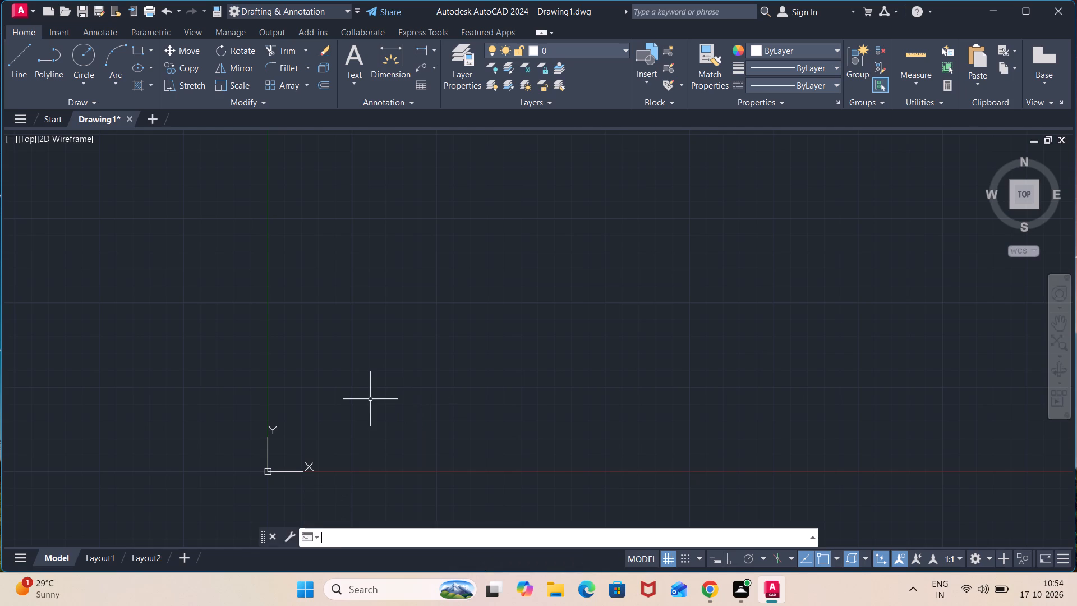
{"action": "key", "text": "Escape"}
Open the Options dialog and close it again.
{"action": "type", "text": "op"}
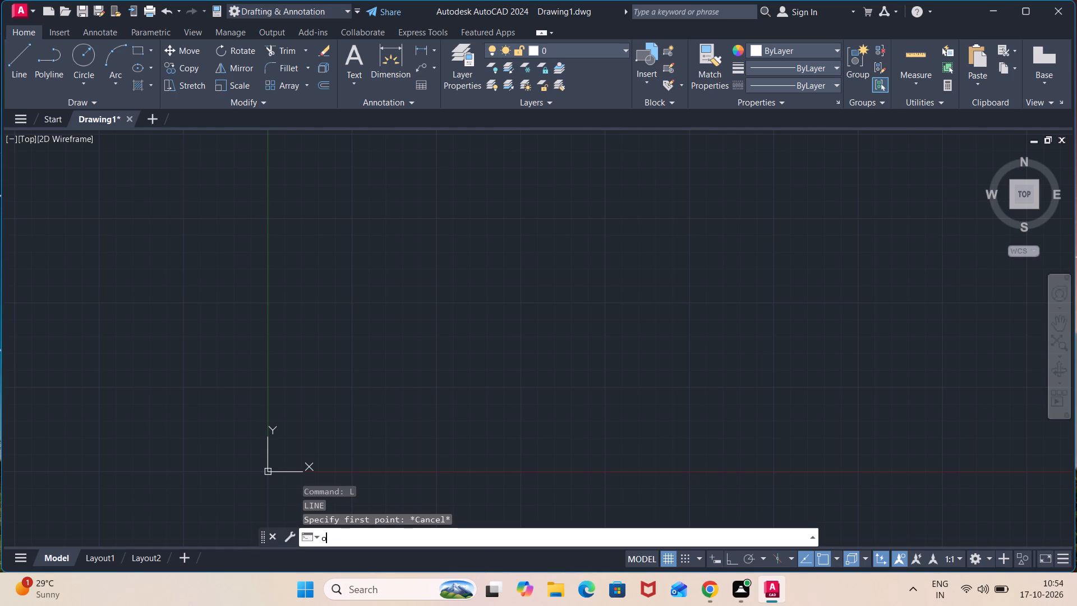
{"action": "key", "text": "Return"}
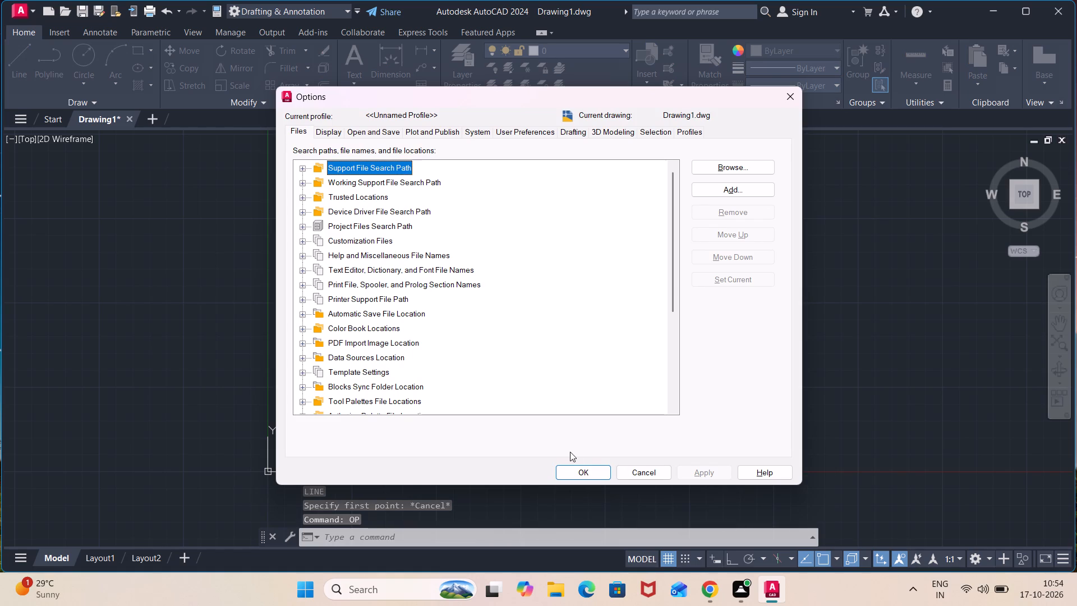
{"action": "left_click", "coordinate": [584, 471]}
Save the new drawing in the Documents folder under the file name "gf plan".
{"action": "scroll", "coordinate": [438, 398], "scroll_direction": "down", "scroll_amount": 1}
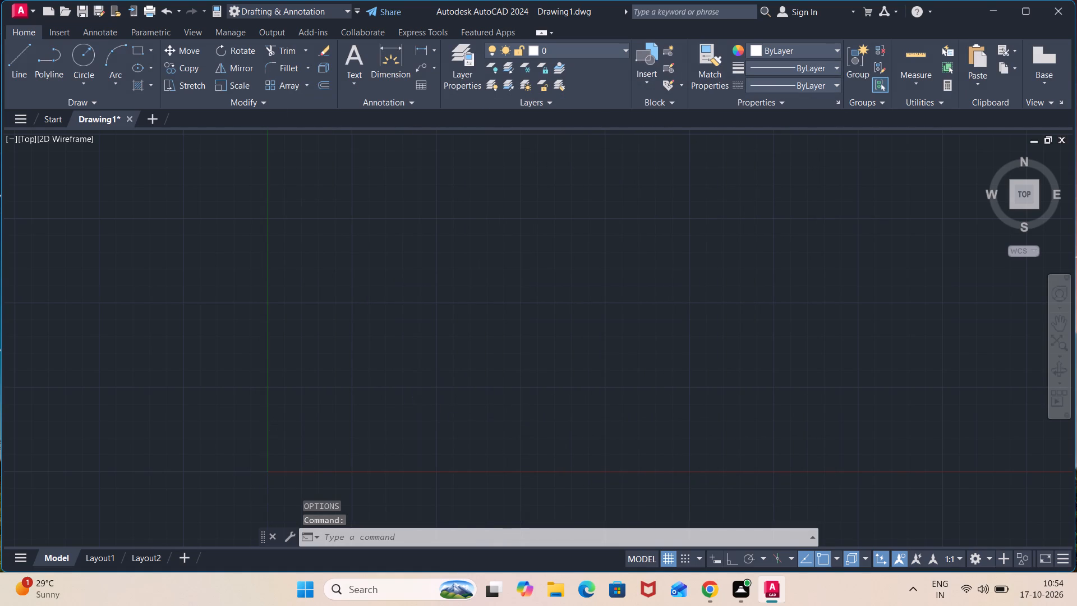
{"action": "middle_click_drag", "start_coordinate": [438, 398], "coordinate": [325, 401]}
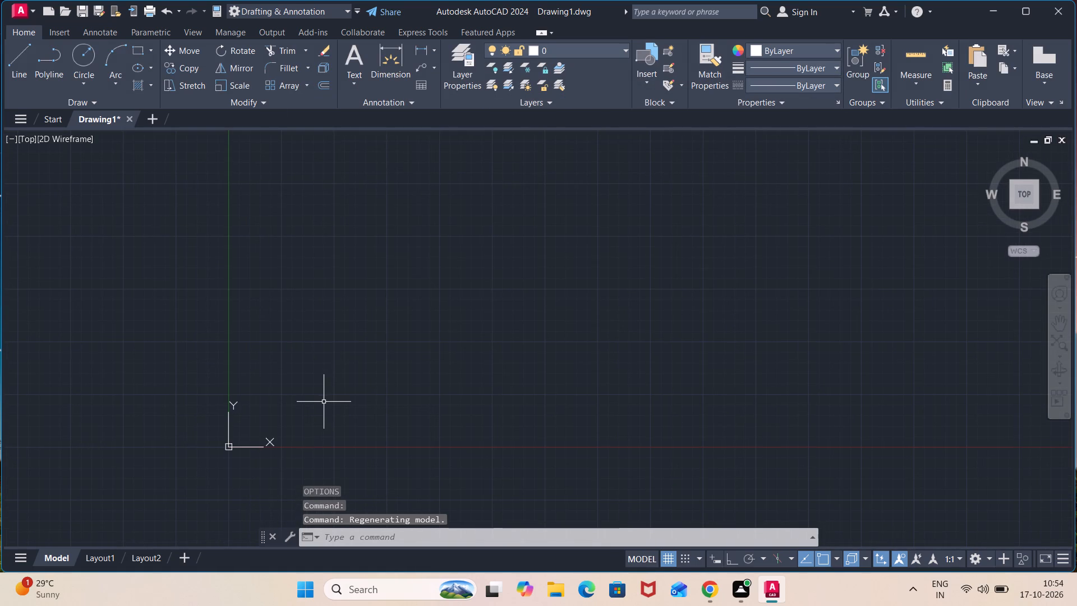
{"action": "key", "text": "ctrl+s"}
{"action": "left_click", "coordinate": [549, 421]}
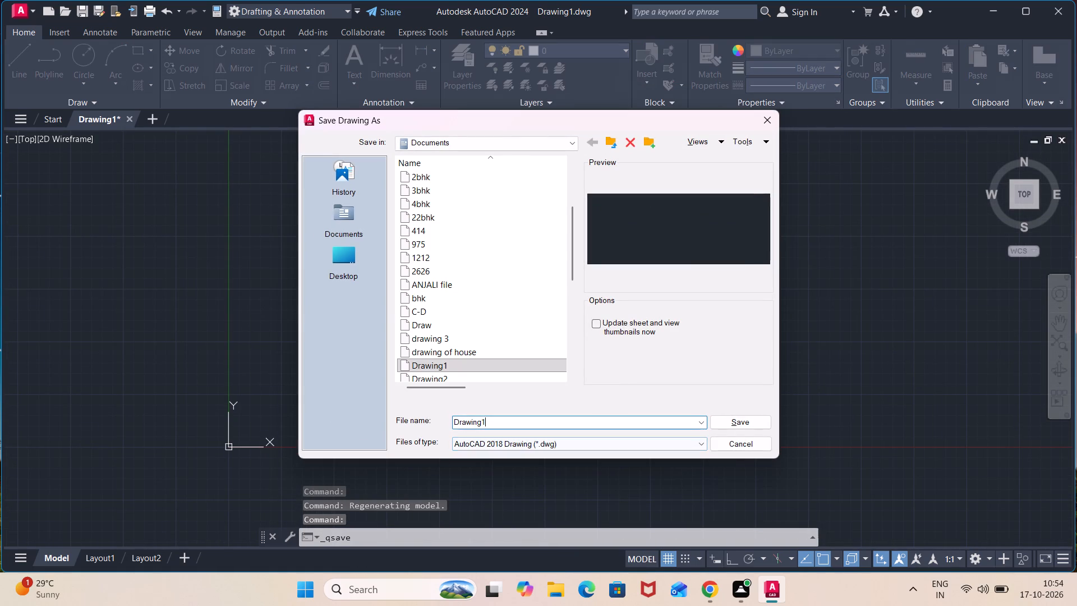
{"action": "key", "text": "BackSpace"}
{"action": "key", "text": "BackSpace"}
{"action": "key", "text": "BackSpace"}
{"action": "key", "text": "BackSpace"}
{"action": "key", "text": "BackSpace"}
{"action": "key", "text": "BackSpace"}
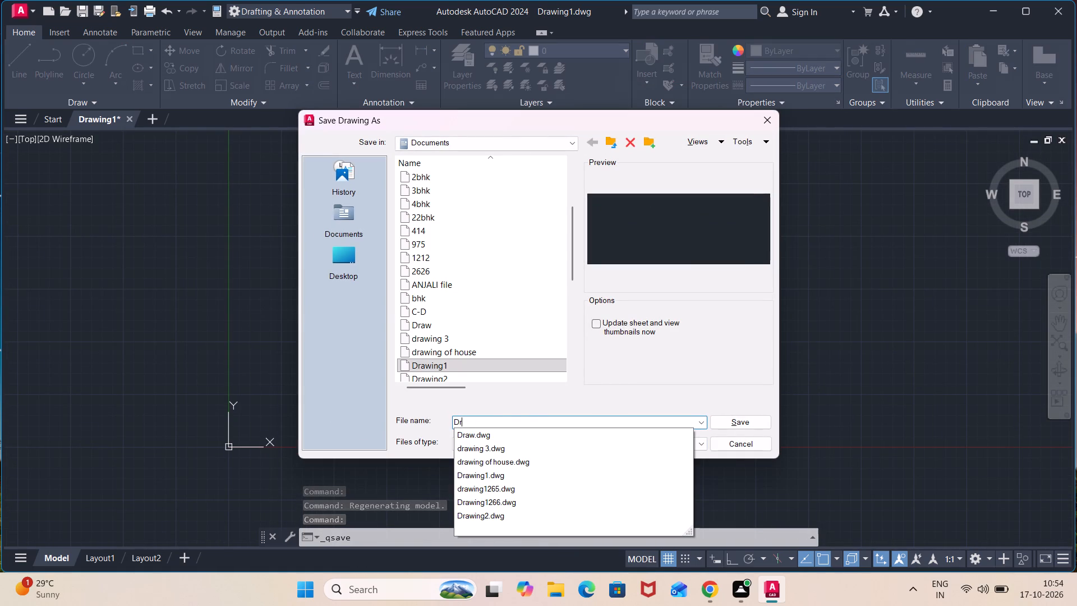
{"action": "key", "text": "BackSpace"}
{"action": "key", "text": "BackSpace"}
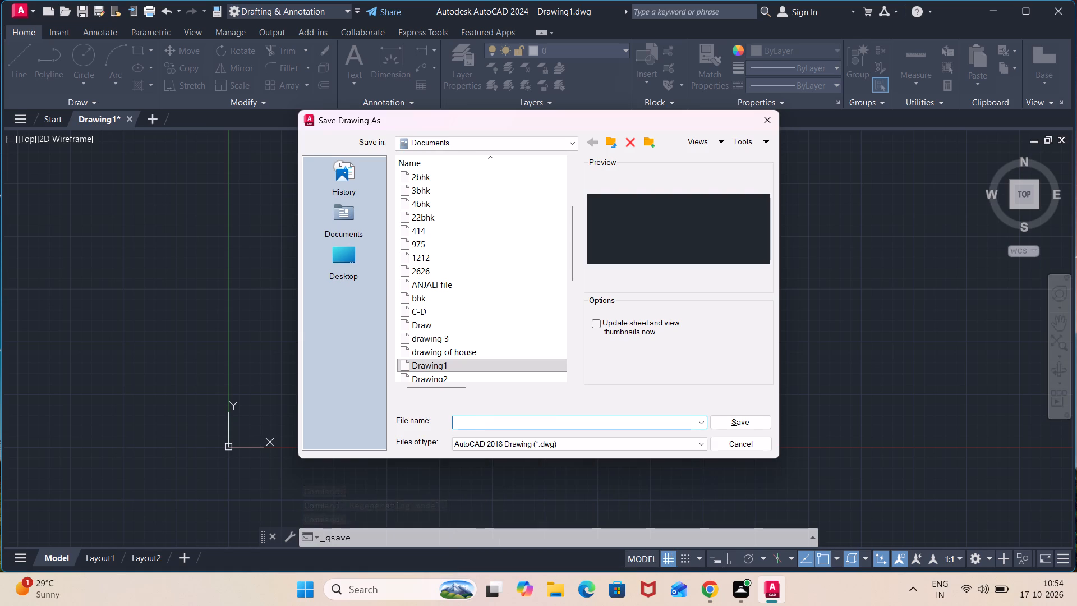
{"action": "type", "text": "gf"}
{"action": "key", "text": "space"}
{"action": "type", "text": "plan"}
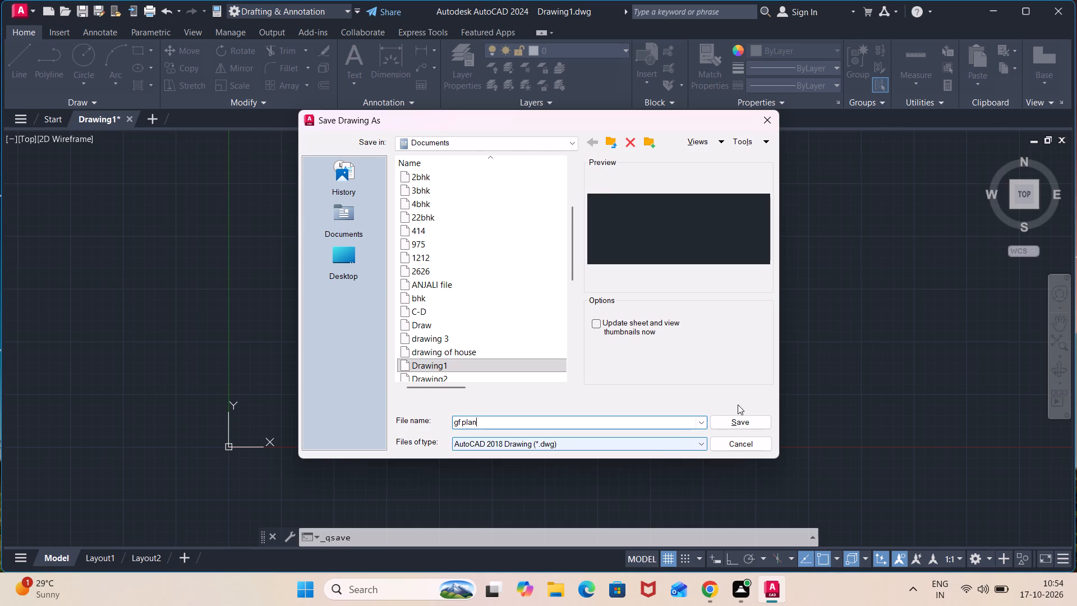
{"action": "left_click", "coordinate": [751, 426]}
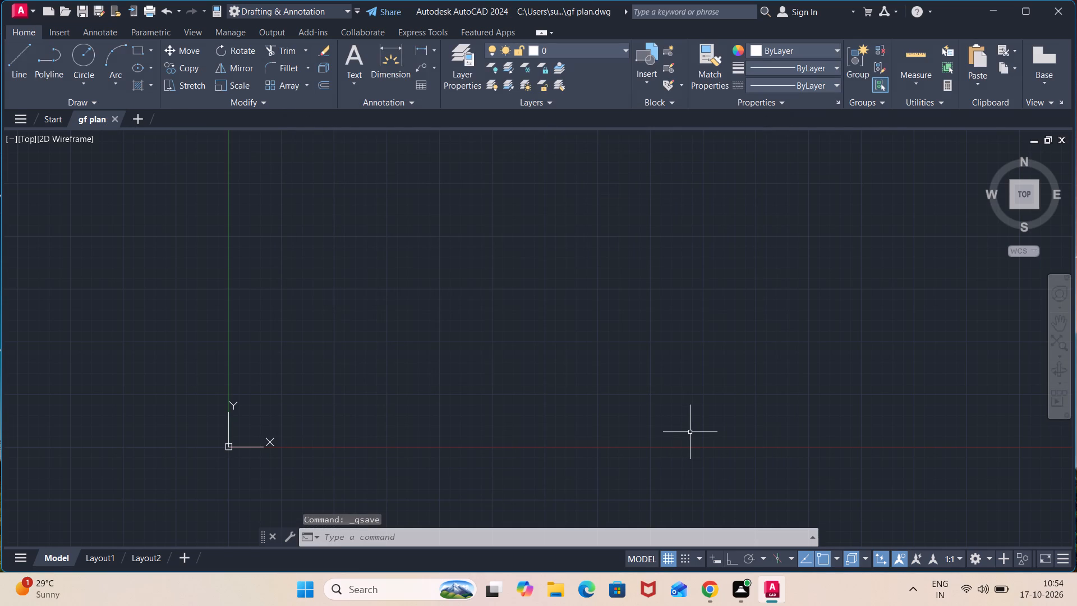
Turn on command history logging with LOGFILEON.
{"action": "type", "text": "logfil"}
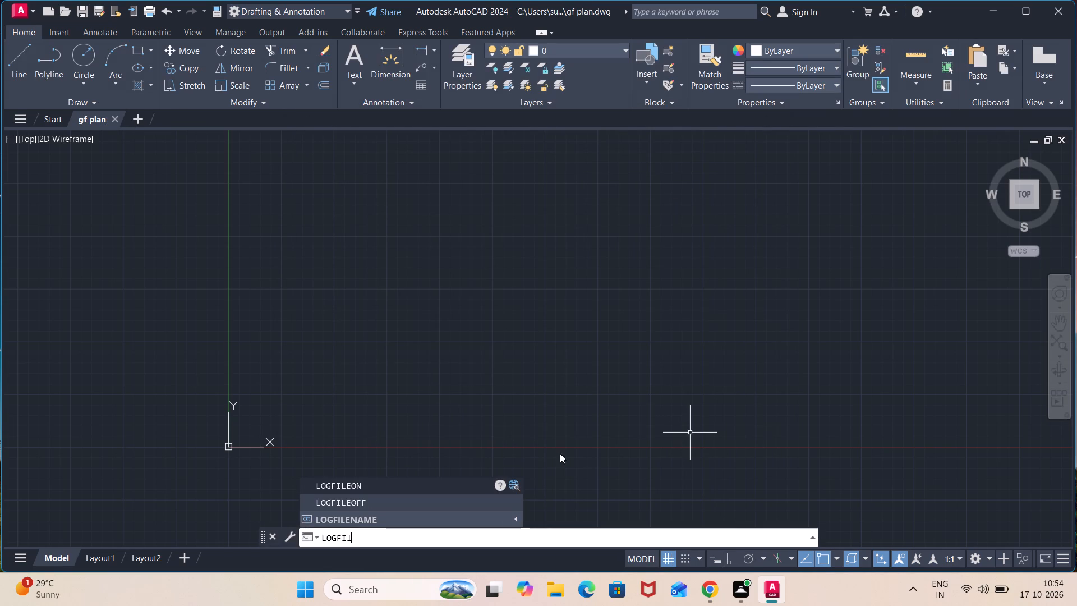
{"action": "left_click", "coordinate": [473, 481]}
Set the drawing's length units to Engineering with a precision of 0'-0.00".
{"action": "middle_click_drag", "start_coordinate": [468, 273], "coordinate": [468, 284]}
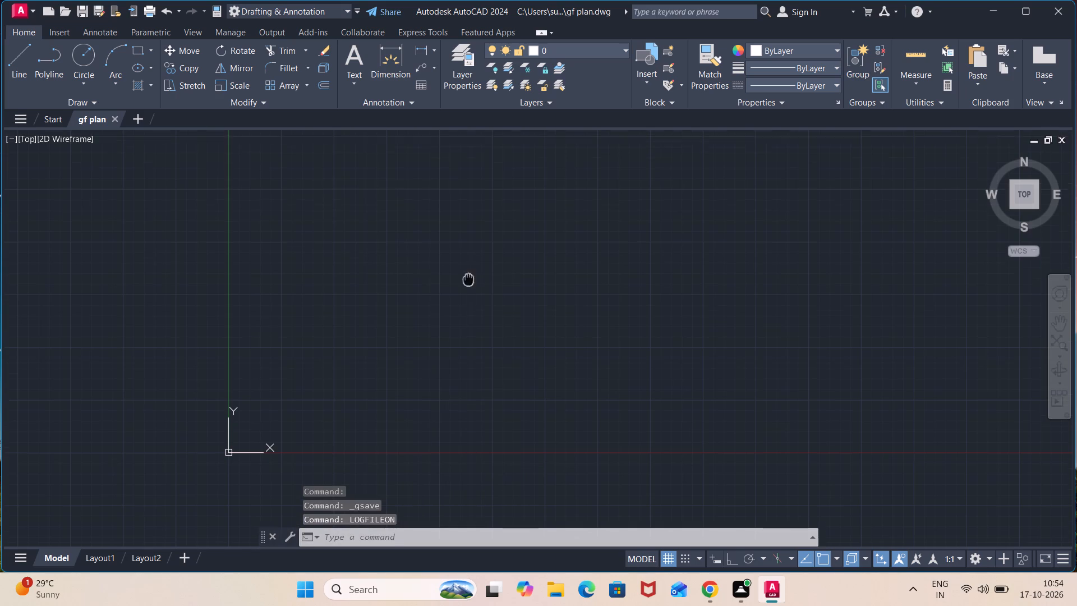
{"action": "middle_click_drag", "start_coordinate": [468, 284], "coordinate": [440, 379]}
{"action": "type", "text": "un"}
{"action": "key", "text": "Return"}
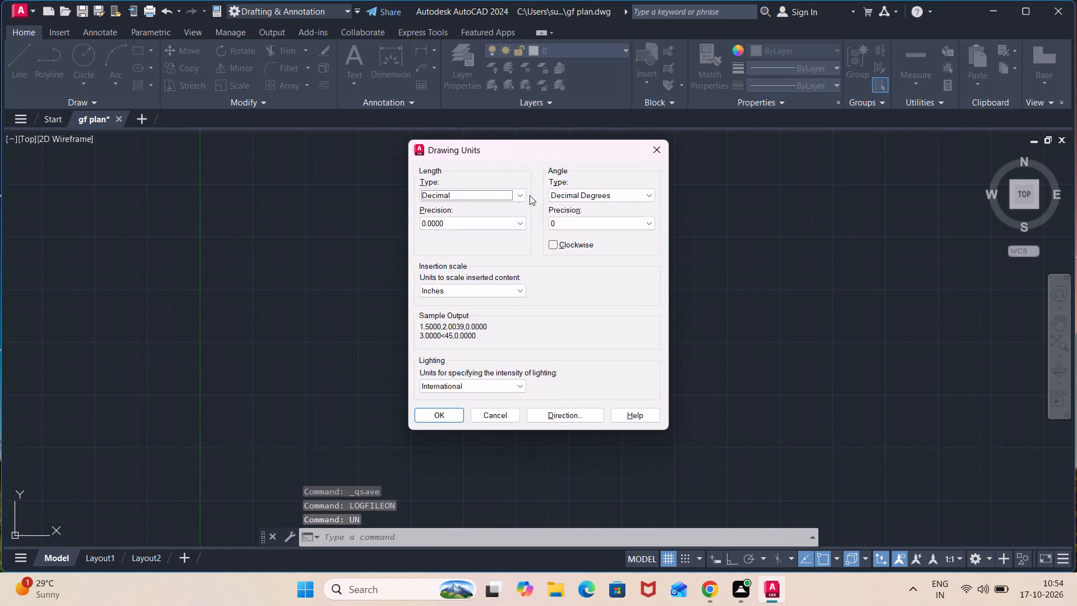
{"action": "left_click", "coordinate": [521, 198]}
{"action": "left_click", "coordinate": [519, 221]}
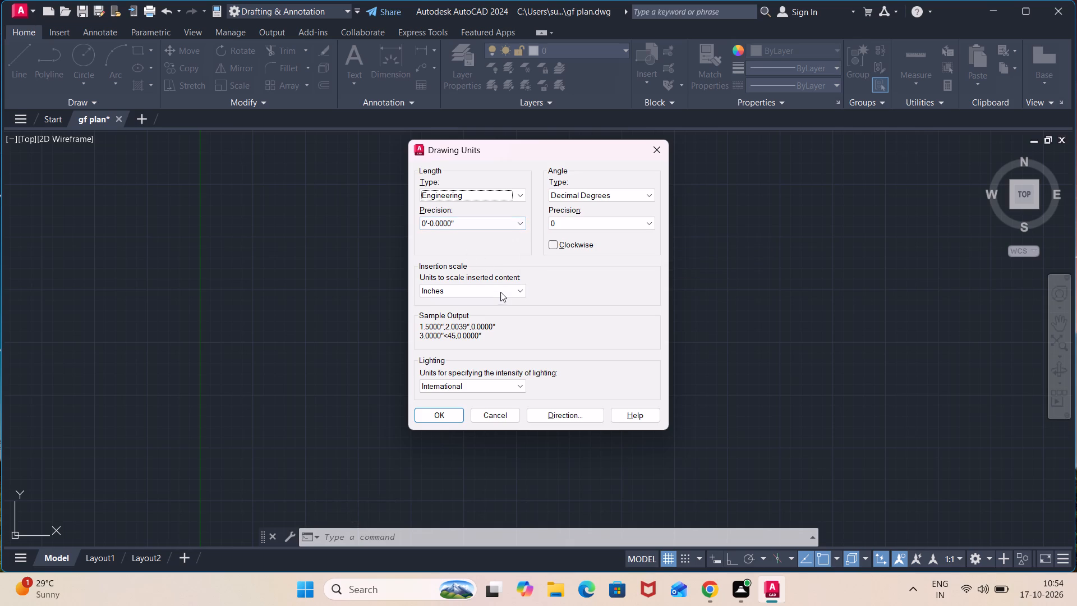
{"action": "left_click", "coordinate": [522, 223]}
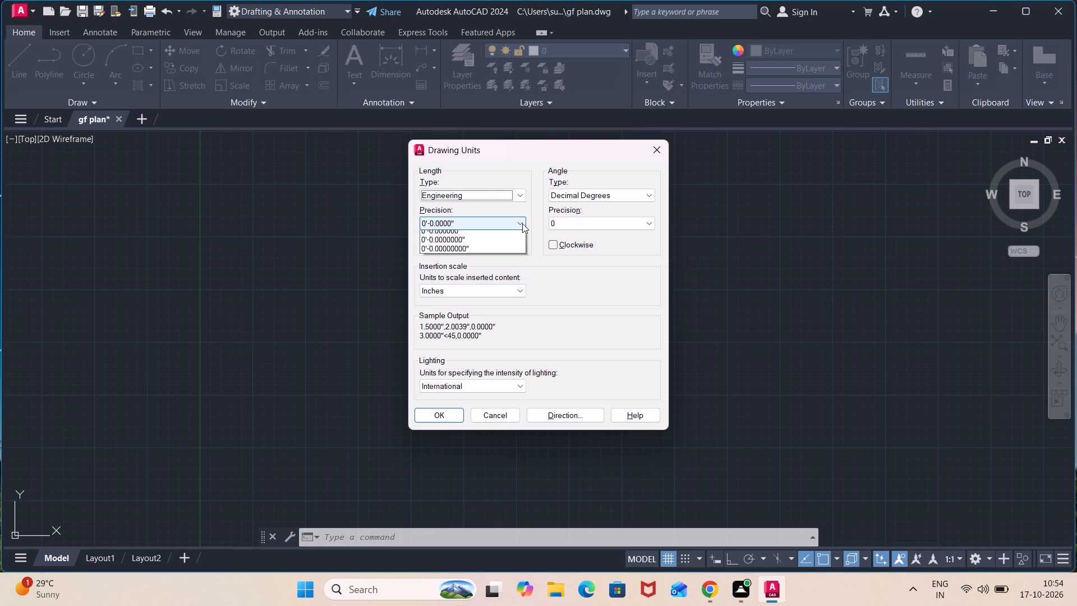
{"action": "left_click", "coordinate": [509, 253]}
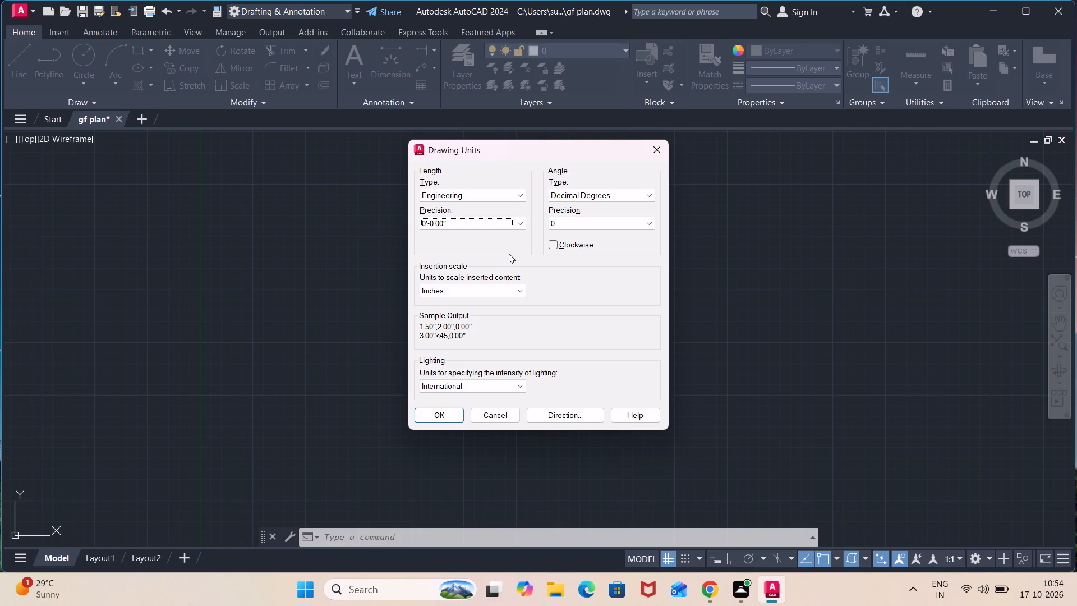
{"action": "left_click", "coordinate": [436, 415]}
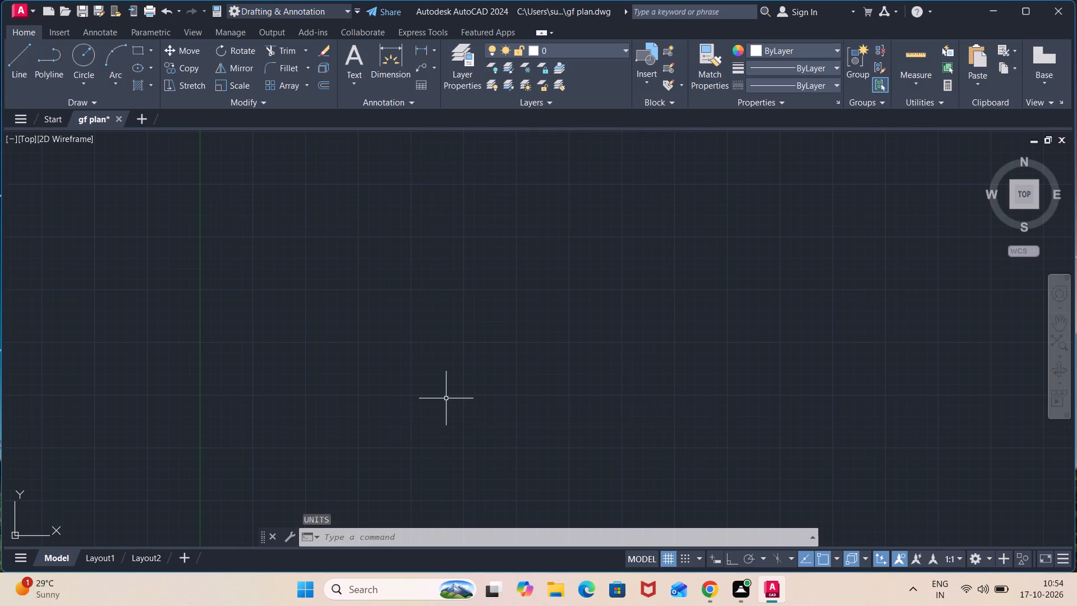
Modify the Standard dimension style so its text is cyan with a height of 8".
{"action": "key", "text": "d"}
{"action": "key", "text": "Return"}
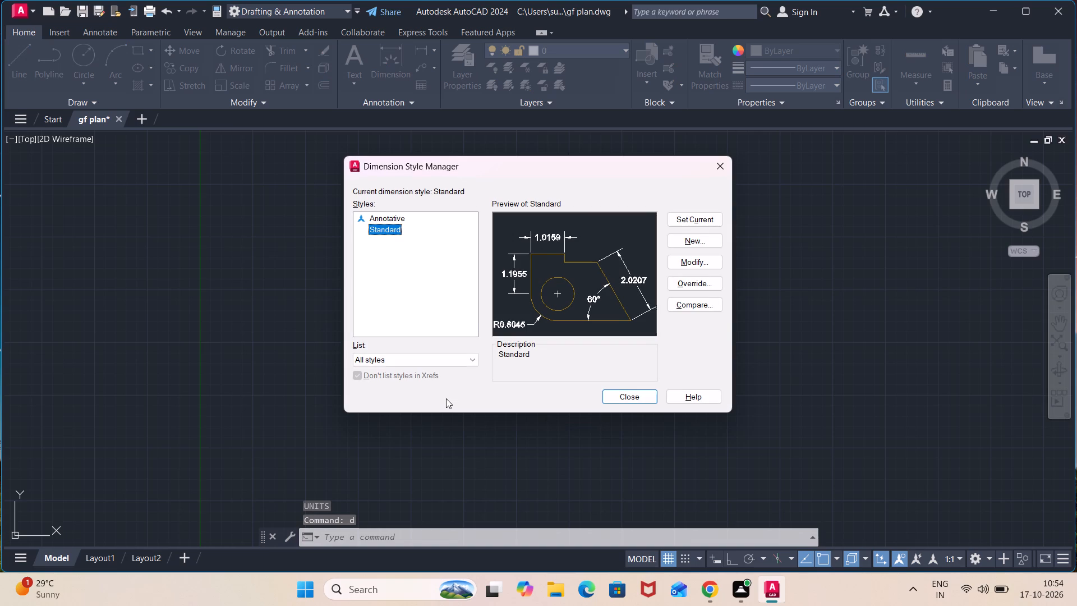
{"action": "left_click", "coordinate": [701, 264]}
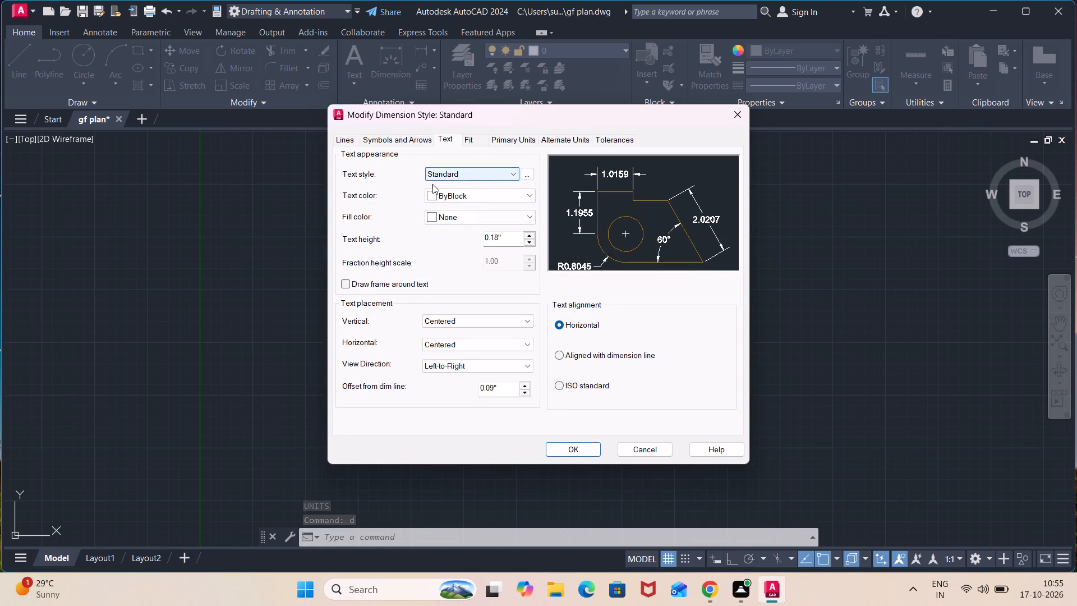
{"action": "left_click", "coordinate": [431, 198]}
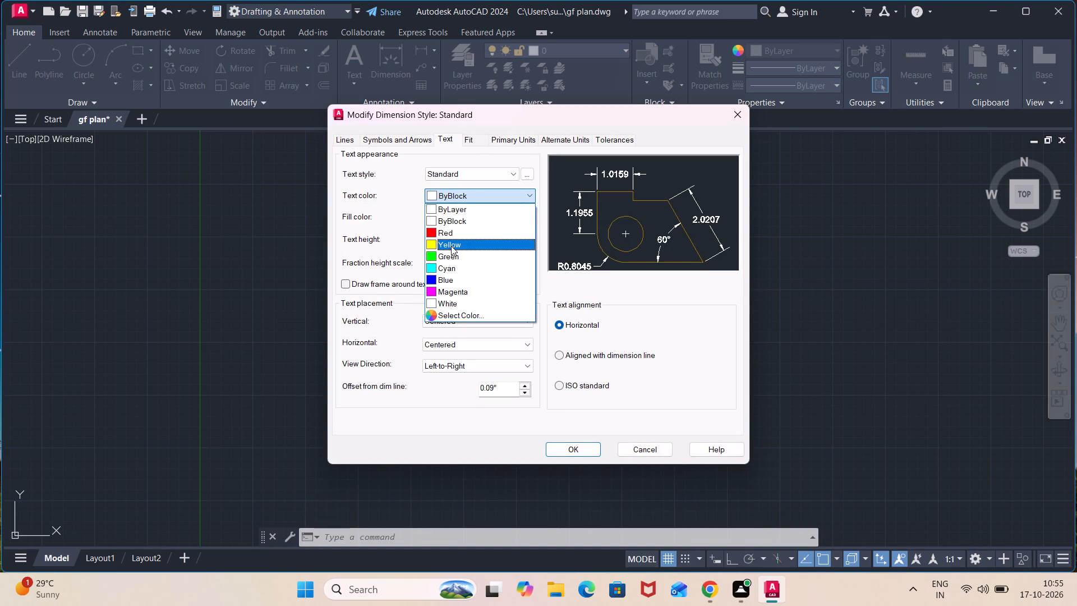
{"action": "left_click", "coordinate": [458, 267]}
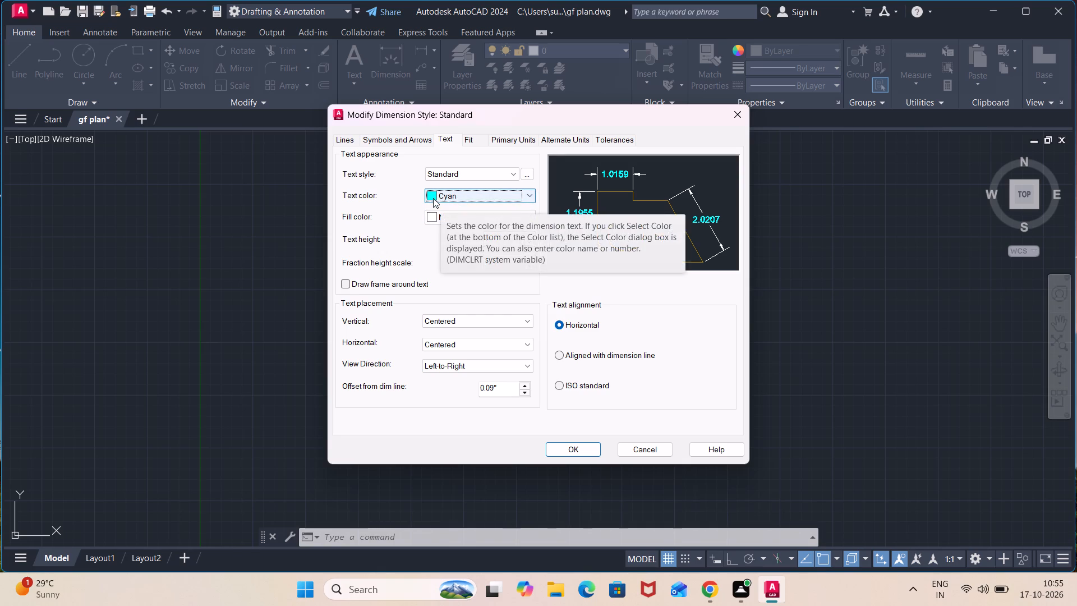
{"action": "left_click", "coordinate": [507, 235]}
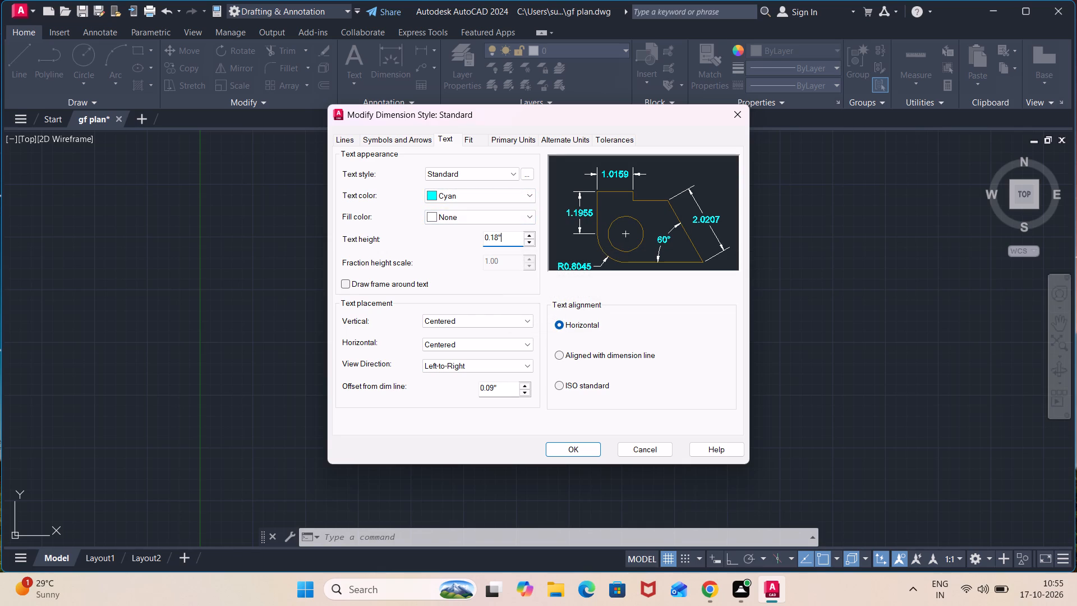
{"action": "key", "text": "BackSpace"}
{"action": "key", "text": "BackSpace"}
{"action": "key", "text": "BackSpace"}
{"action": "key", "text": "BackSpace"}
{"action": "key", "text": "BackSpace"}
{"action": "key", "text": "BackSpace"}
{"action": "key", "text": "BackSpace"}
{"action": "key", "text": "BackSpace"}
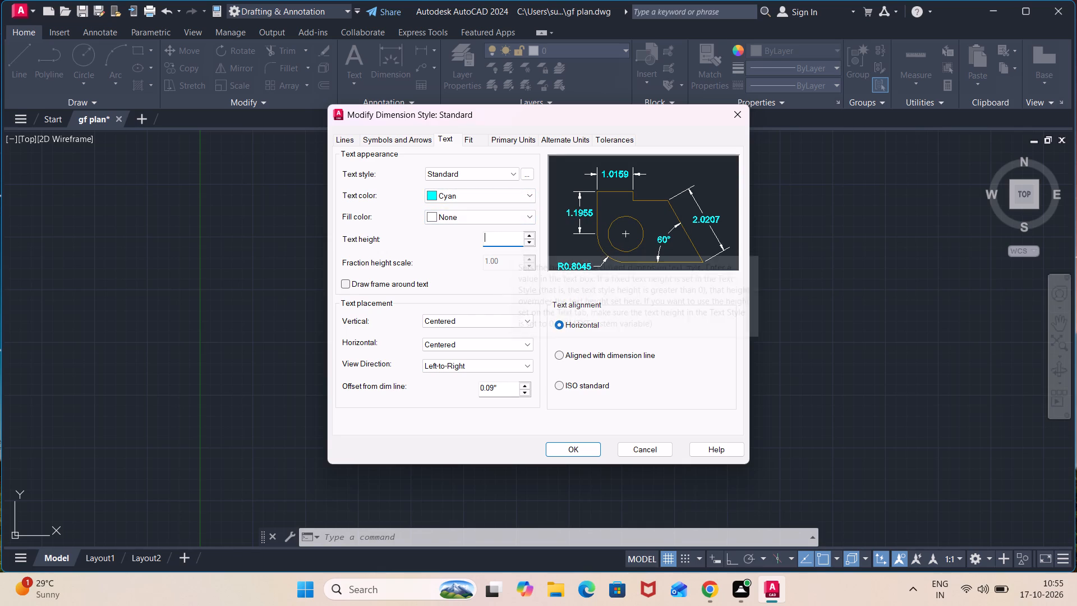
{"action": "left_click", "coordinate": [510, 137]}
{"action": "left_click", "coordinate": [510, 137]}
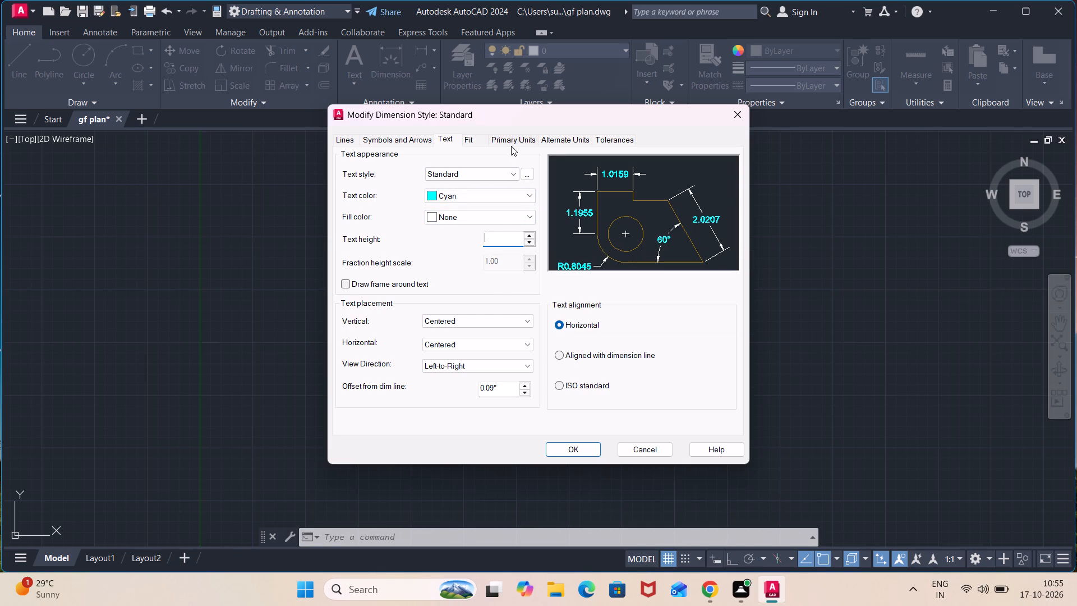
{"action": "type", "text": "8\""}
{"action": "key", "text": "Return"}
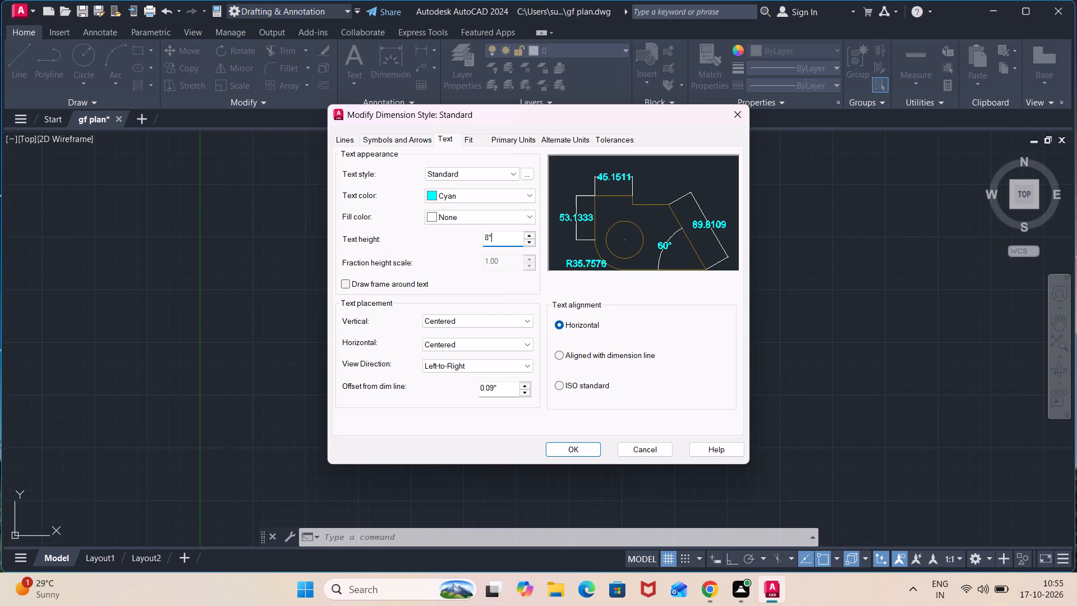
Set the Standard dimension style's primary linear units to Engineering with a precision of 0'-0.00".
{"action": "left_click", "coordinate": [524, 135]}
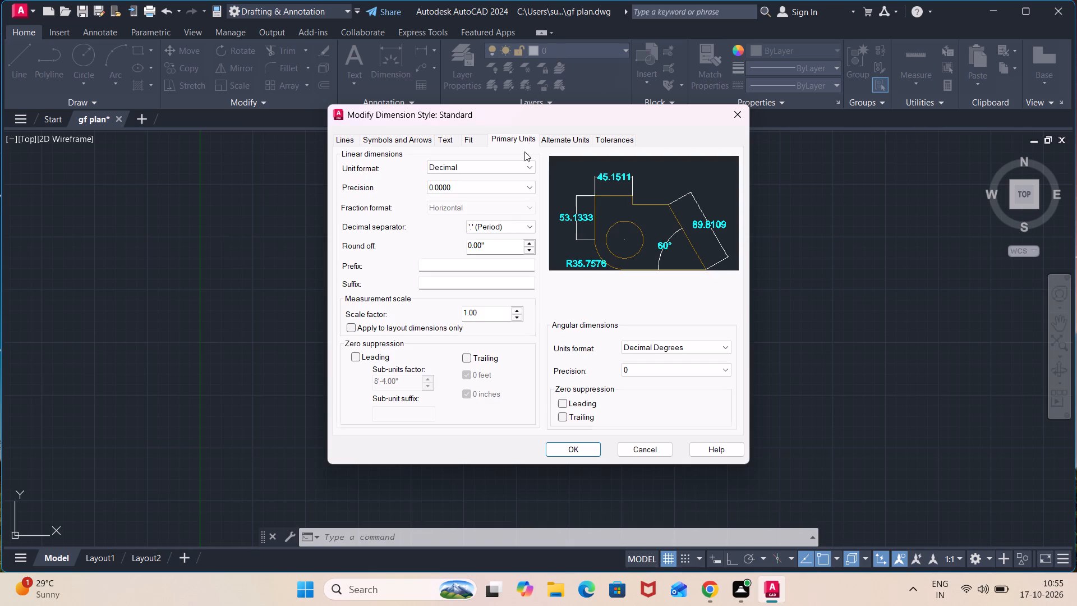
{"action": "left_click", "coordinate": [518, 172]}
{"action": "left_click", "coordinate": [518, 198]}
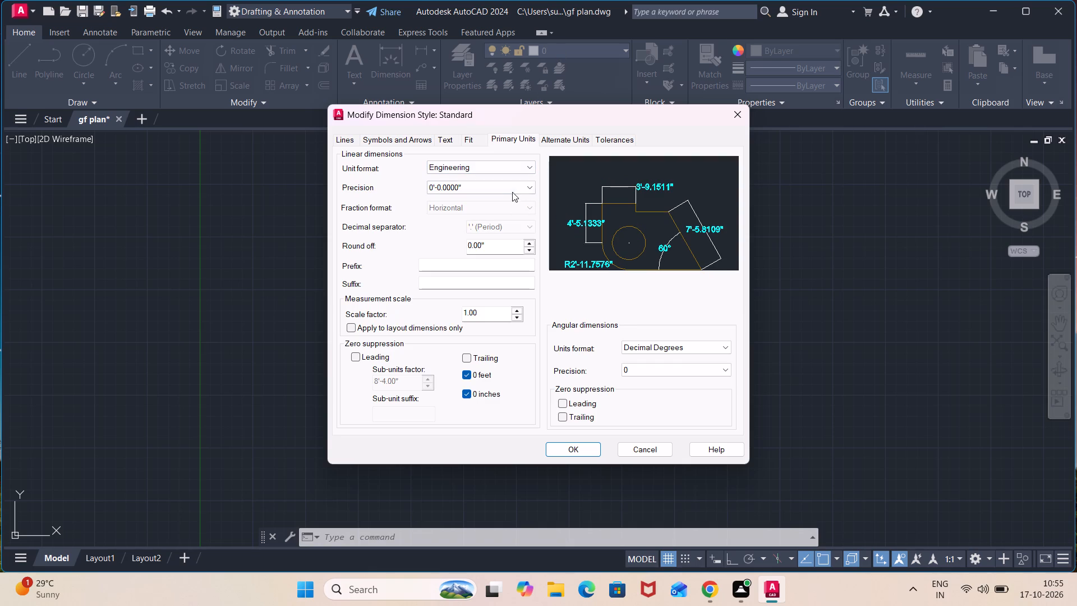
{"action": "left_click", "coordinate": [517, 190]}
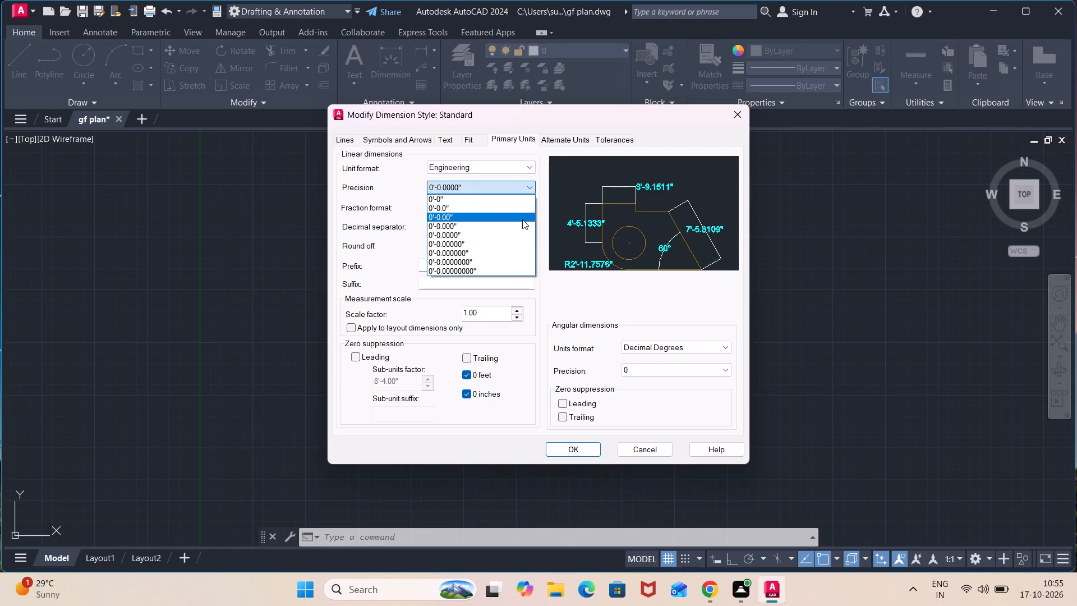
{"action": "left_click", "coordinate": [522, 219]}
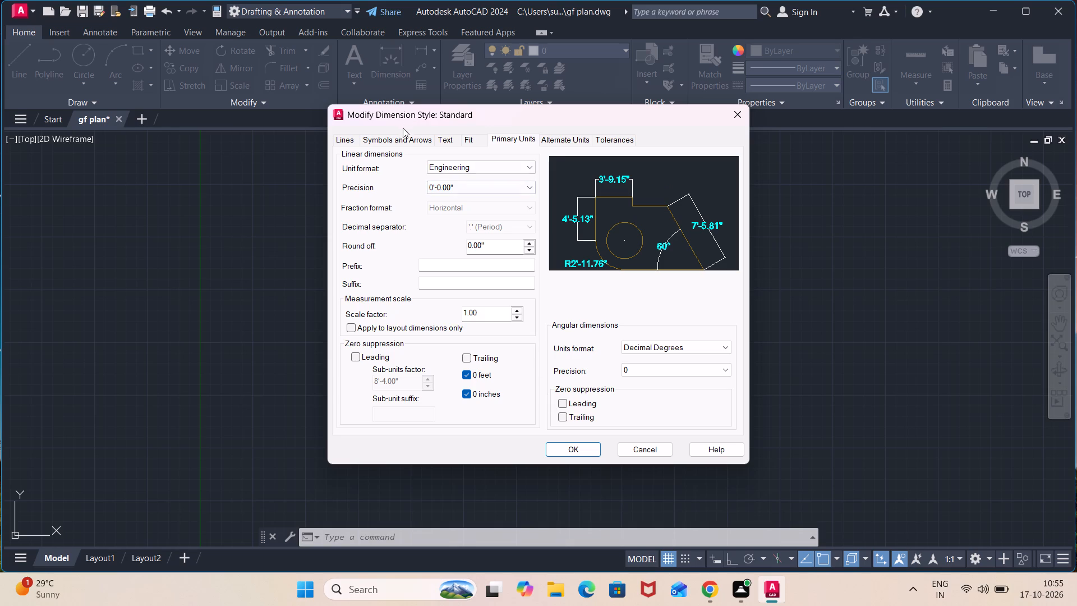
Set the first and second dimension arrowheads of the Standard style to Closed blank.
{"action": "left_click", "coordinate": [403, 139]}
{"action": "left_click", "coordinate": [389, 177]}
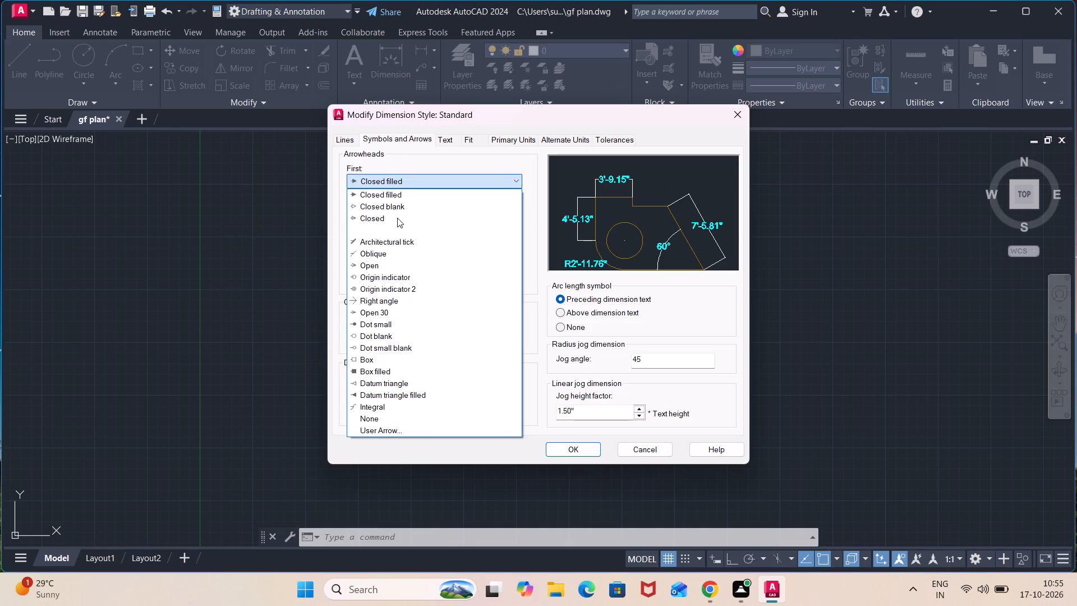
{"action": "left_click", "coordinate": [397, 210]}
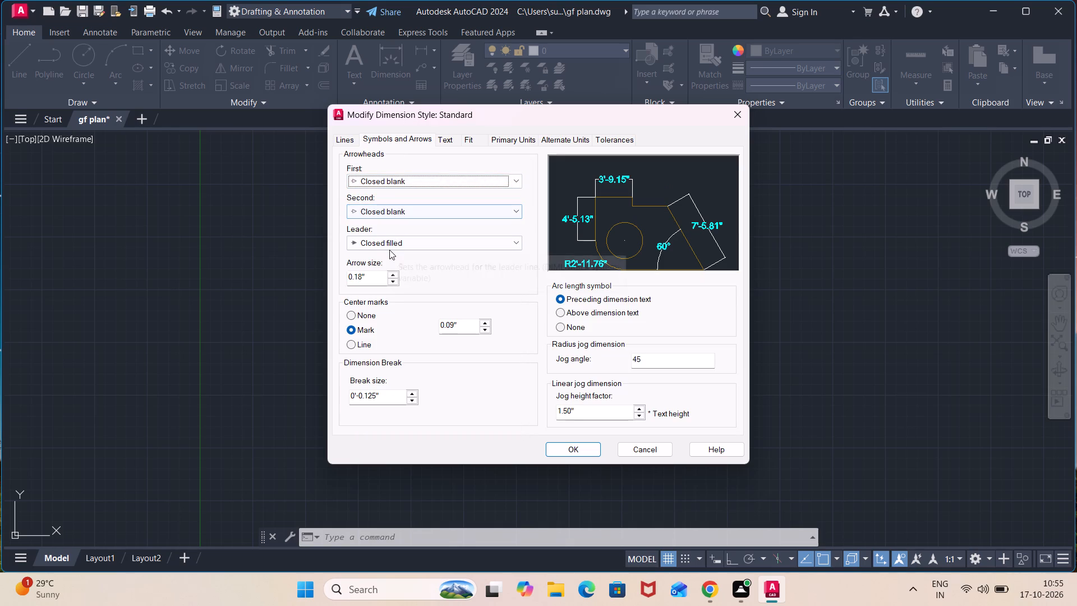
Color the Standard style's dimension lines magenta and its extension lines blue.
{"action": "left_click", "coordinate": [349, 143]}
{"action": "left_click", "coordinate": [419, 171]}
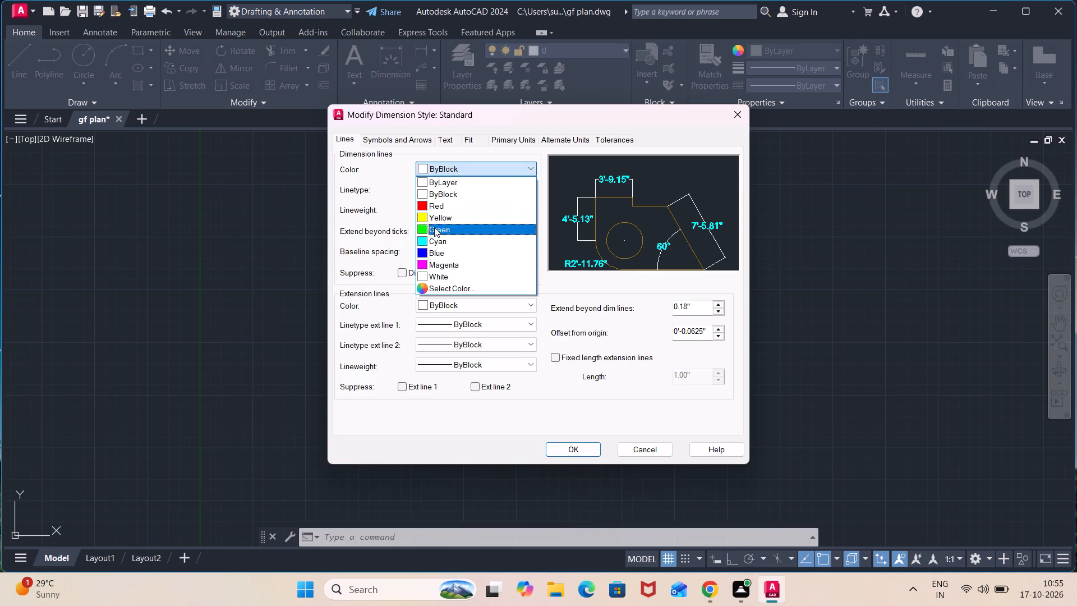
{"action": "left_click", "coordinate": [441, 269]}
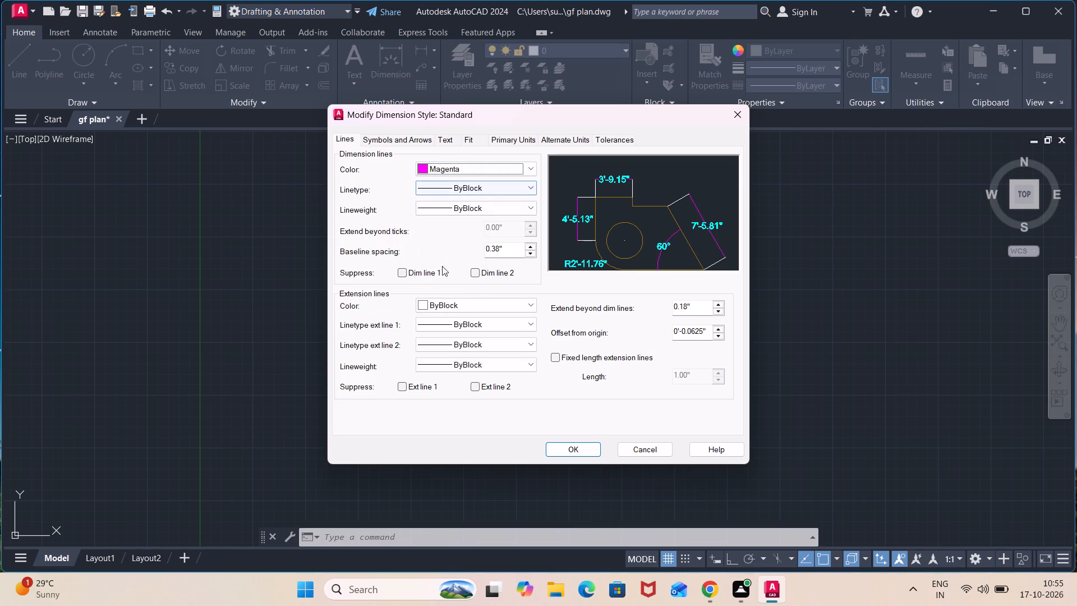
{"action": "left_click", "coordinate": [421, 304]}
{"action": "left_click", "coordinate": [438, 394]}
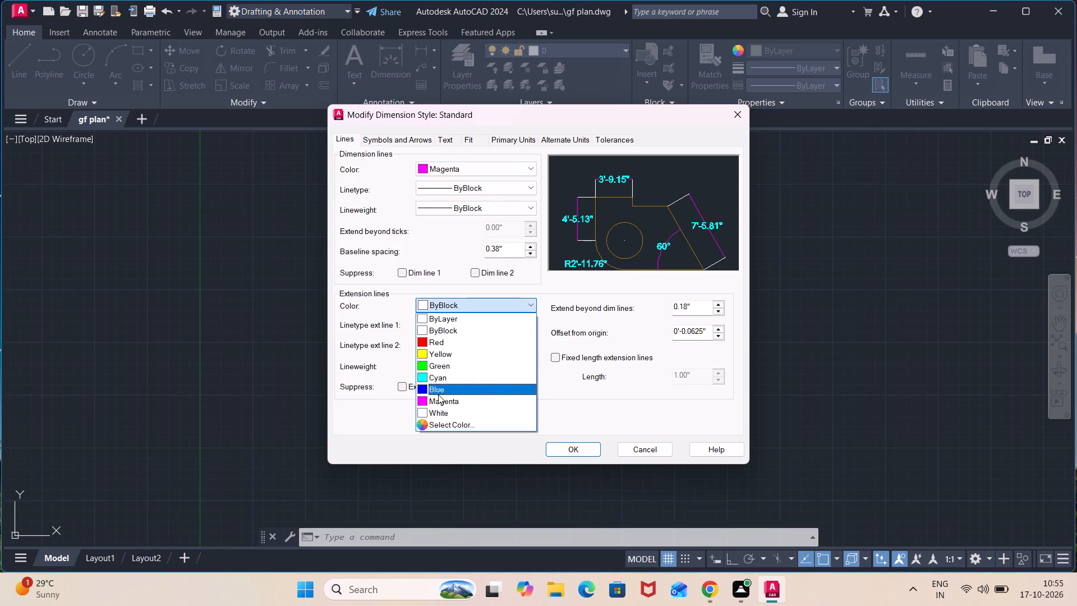
Change the Standard text style's font to italic8.shx, set the style current and save the changes.
{"action": "left_click", "coordinate": [443, 140]}
{"action": "left_click", "coordinate": [528, 173]}
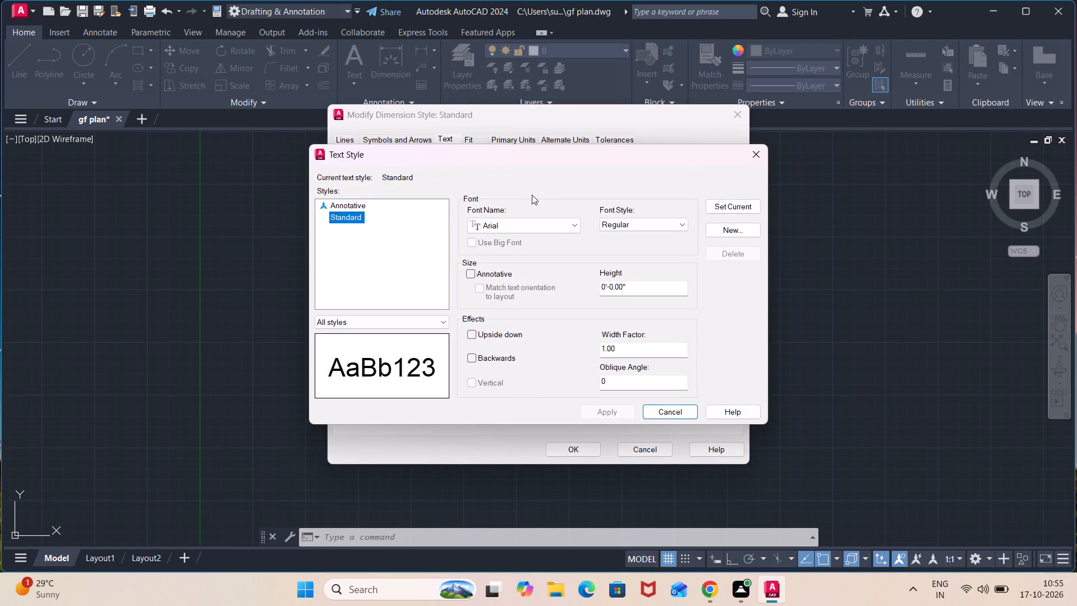
{"action": "left_click", "coordinate": [568, 228]}
{"action": "scroll", "coordinate": [583, 347], "scroll_direction": "down", "scroll_amount": 2}
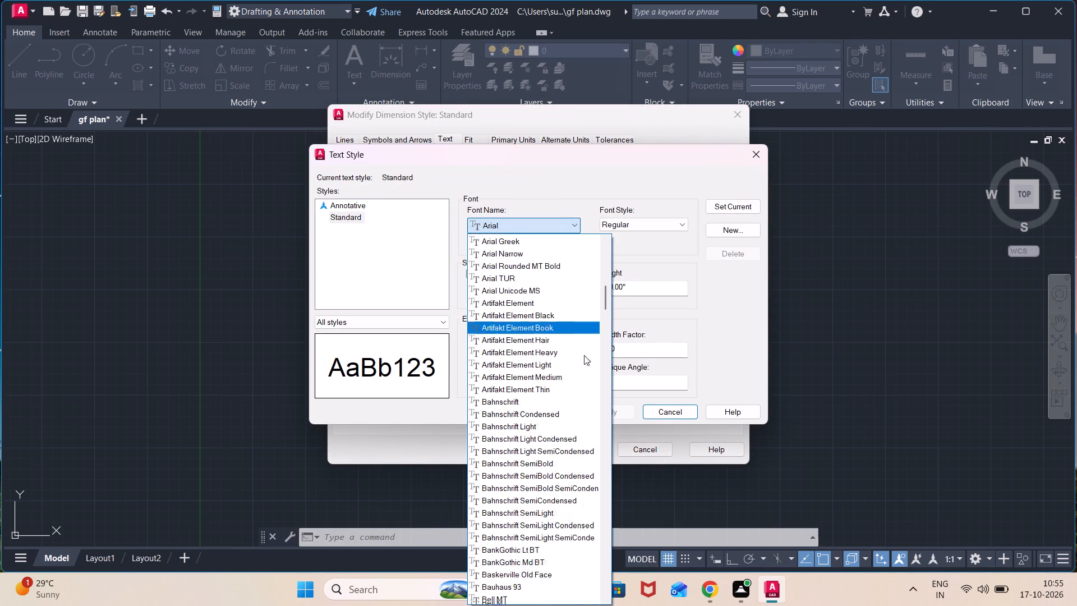
{"action": "scroll", "coordinate": [584, 355], "scroll_direction": "down", "scroll_amount": 19}
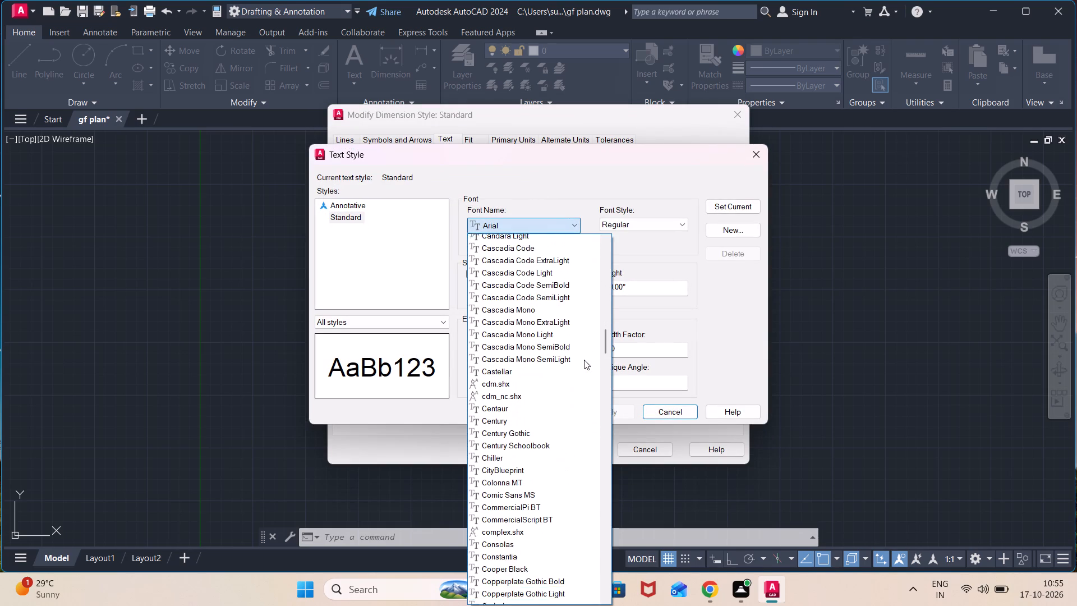
{"action": "scroll", "coordinate": [584, 360], "scroll_direction": "down", "scroll_amount": 18}
{"action": "scroll", "coordinate": [584, 360], "scroll_direction": "down", "scroll_amount": 9}
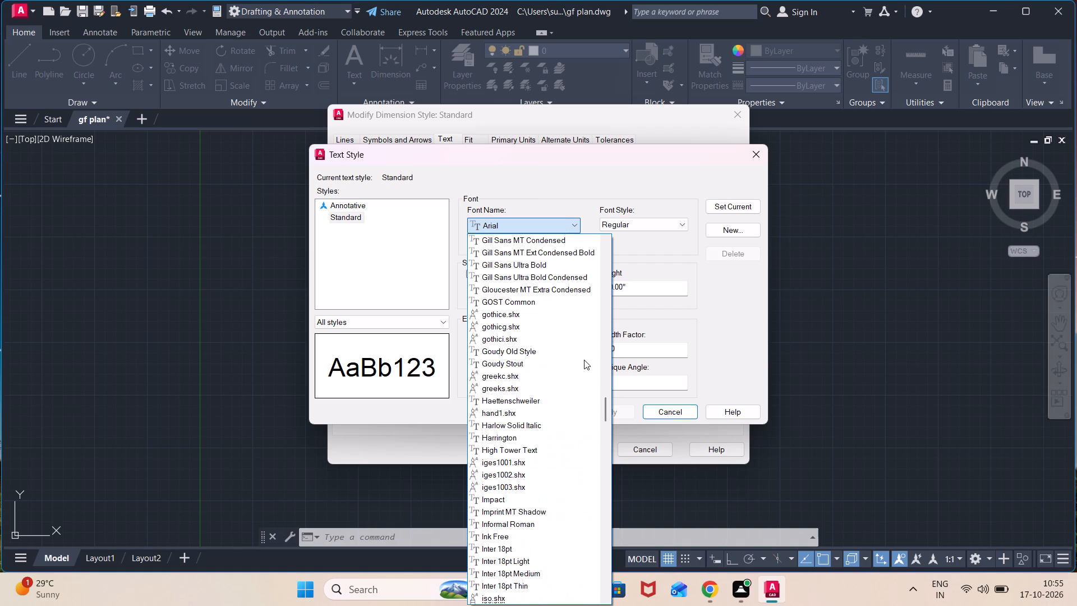
{"action": "scroll", "coordinate": [584, 360], "scroll_direction": "down", "scroll_amount": 8}
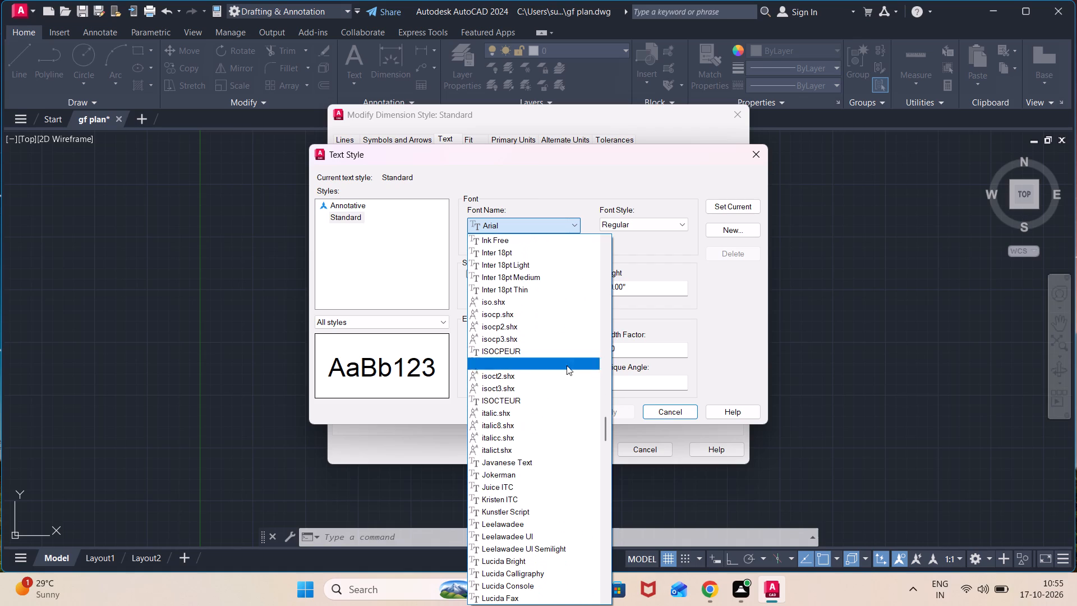
{"action": "left_click", "coordinate": [522, 427]}
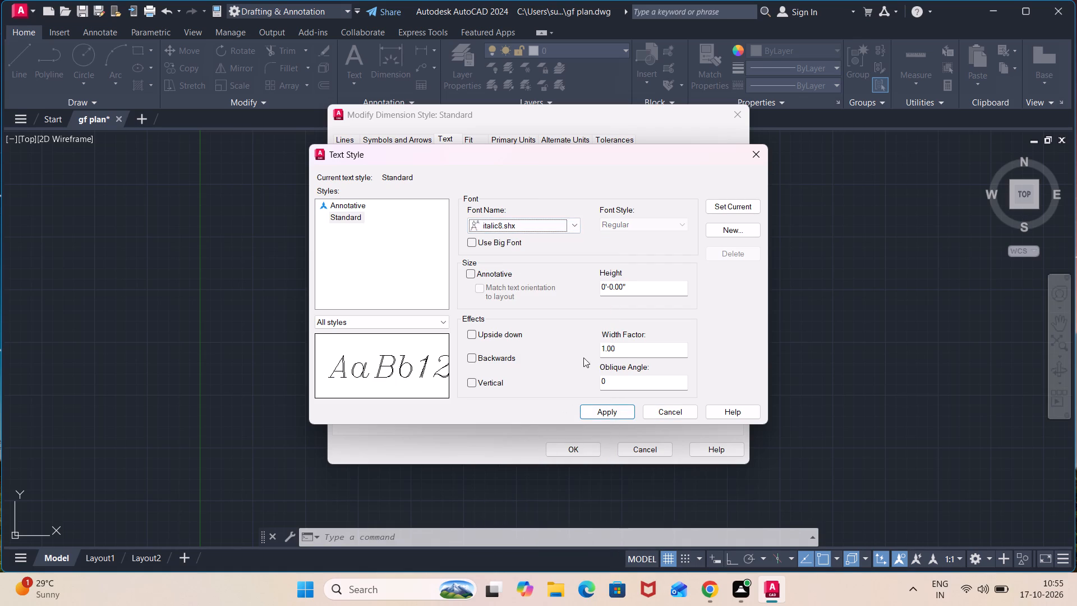
{"action": "left_click", "coordinate": [739, 206]}
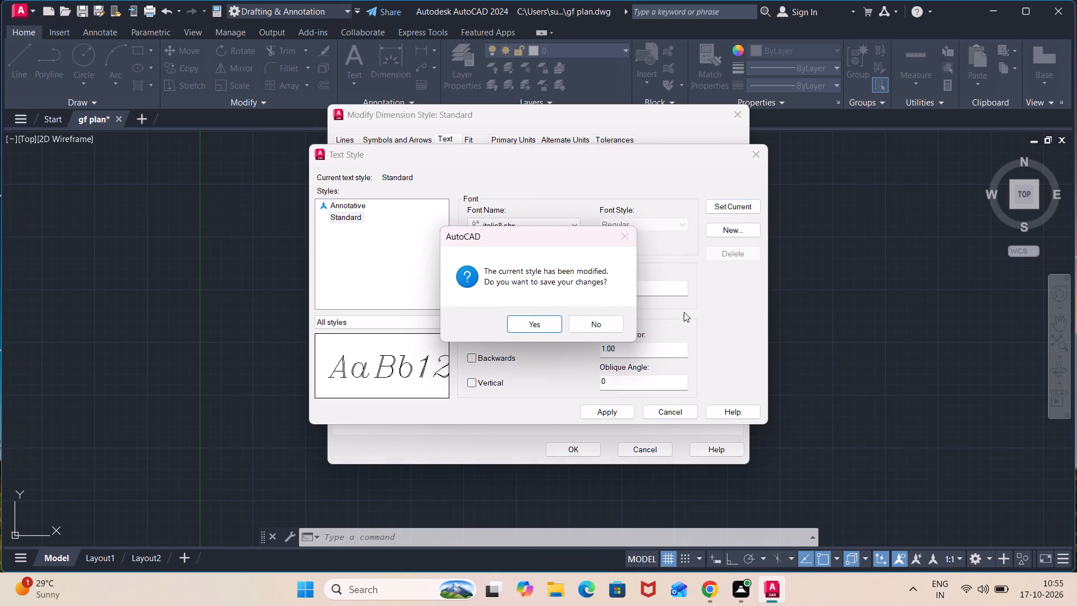
{"action": "left_click", "coordinate": [546, 326]}
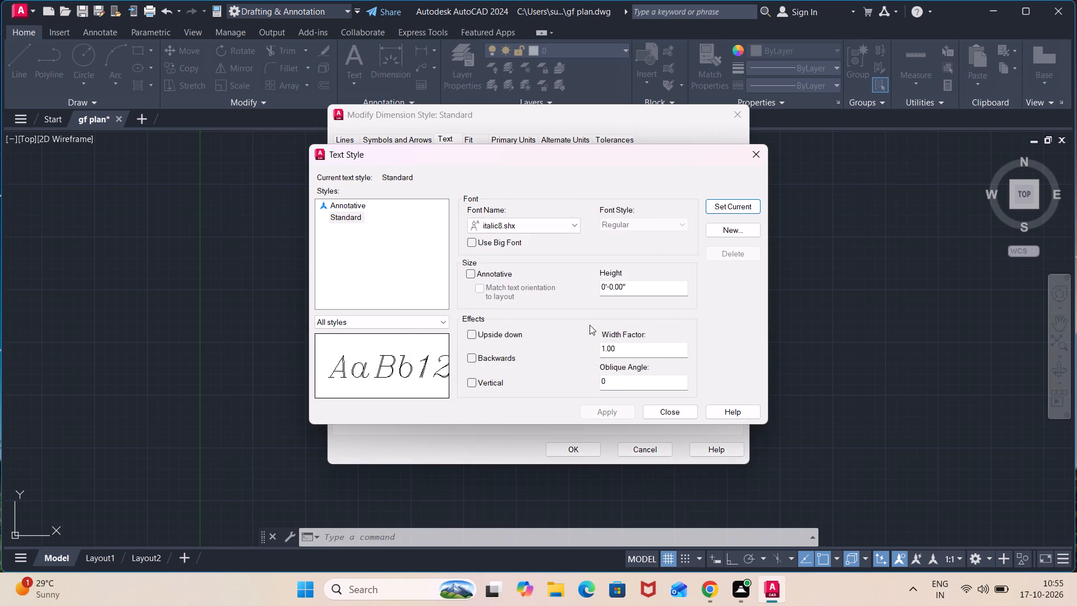
{"action": "left_click", "coordinate": [658, 412]}
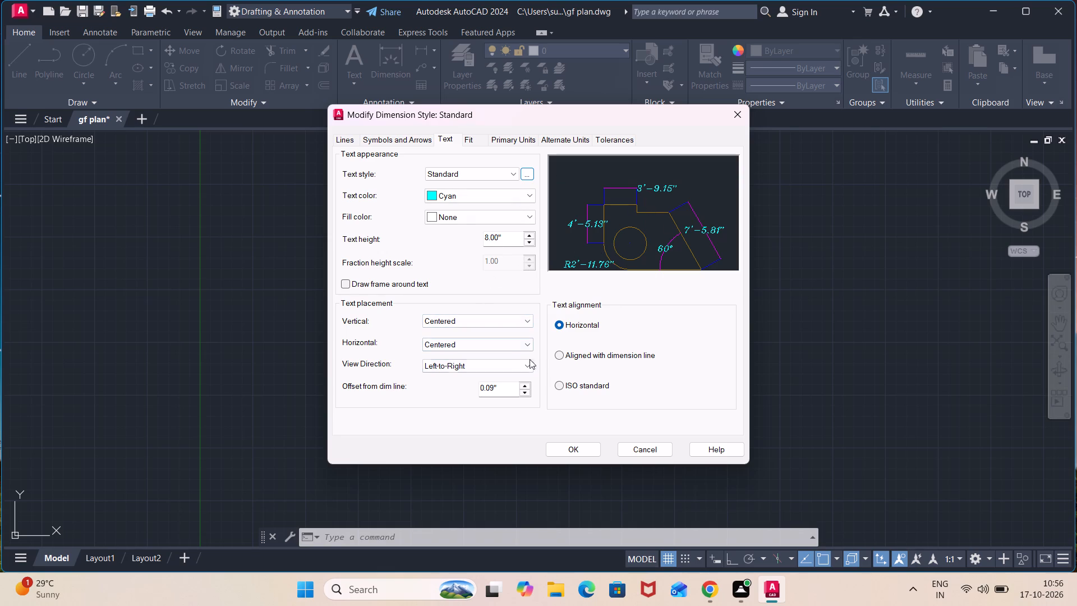
Review the remaining Standard dimension style settings, accept the modifications and set Standard as the current dimension style.
{"action": "left_click", "coordinate": [576, 139]}
{"action": "left_click", "coordinate": [535, 135]}
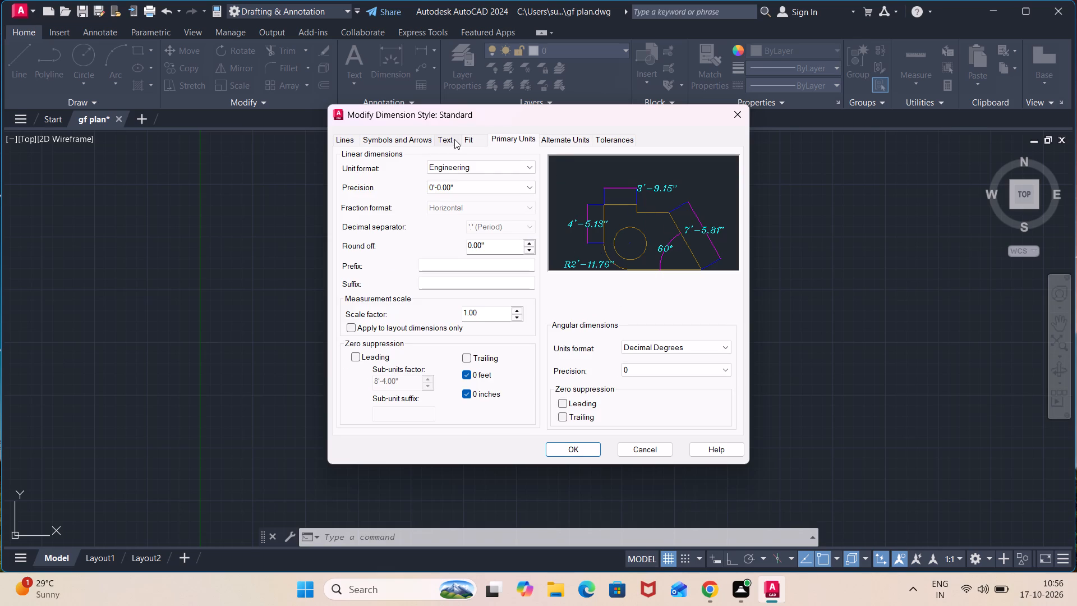
{"action": "left_click", "coordinate": [454, 139]}
{"action": "left_click", "coordinate": [472, 141]}
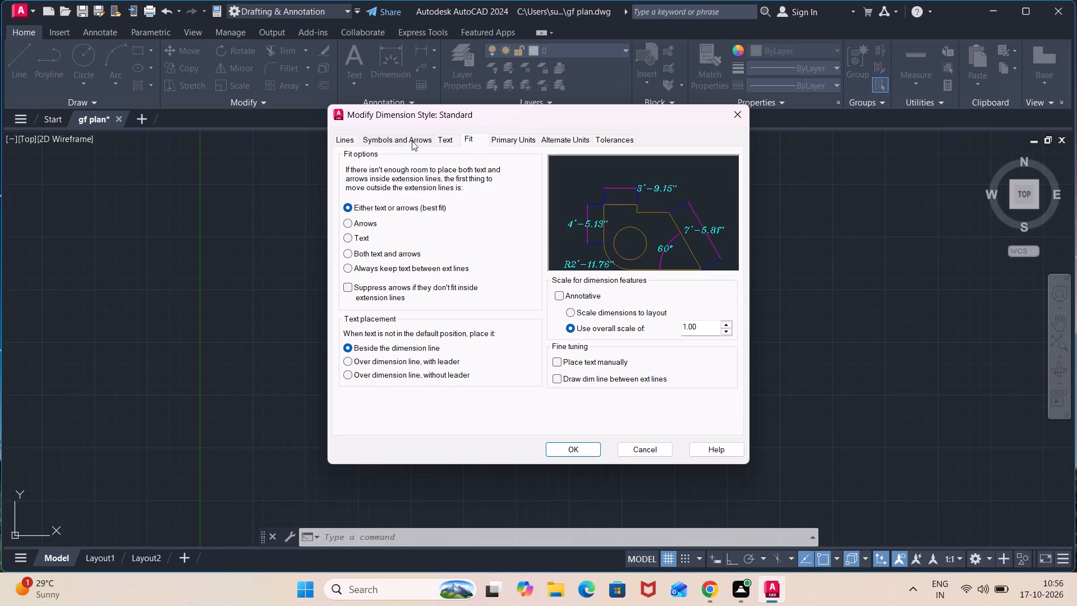
{"action": "left_click", "coordinate": [398, 140]}
{"action": "left_click", "coordinate": [348, 139]}
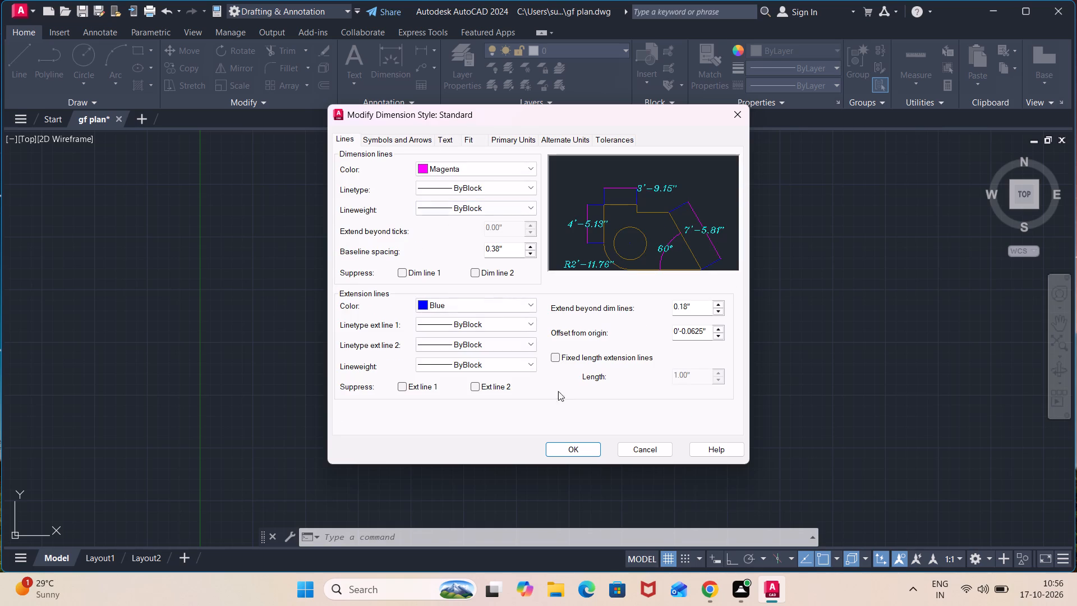
{"action": "left_click", "coordinate": [582, 448]}
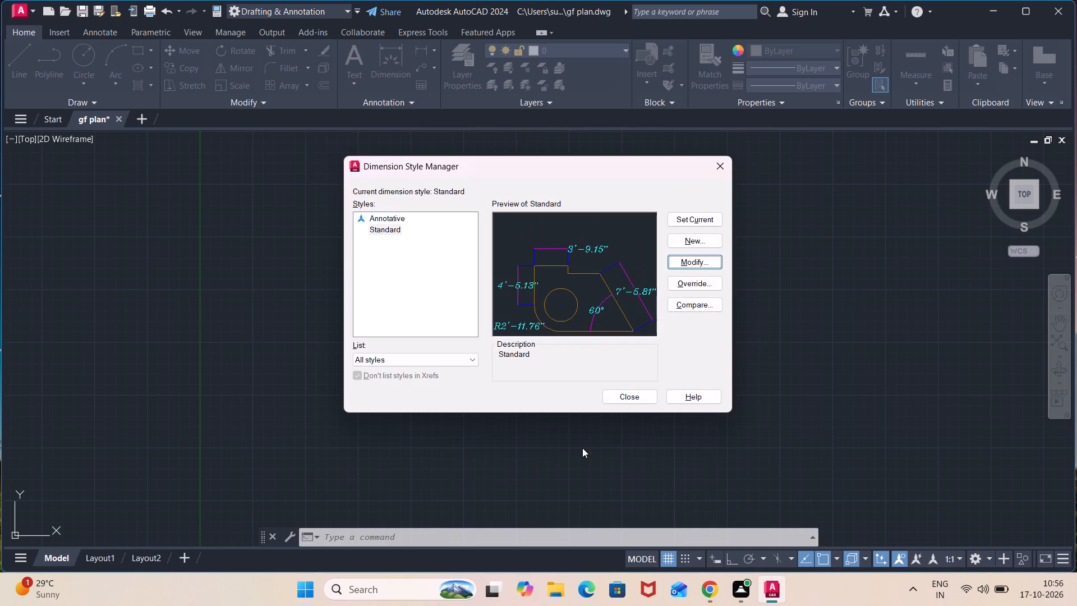
{"action": "left_click", "coordinate": [706, 223]}
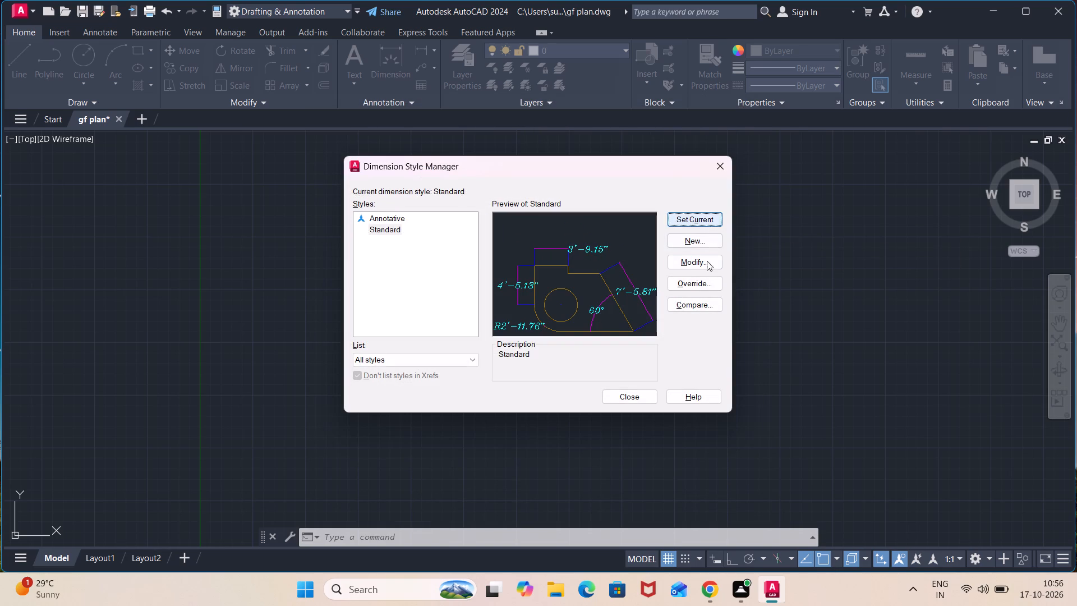
{"action": "left_click", "coordinate": [627, 401]}
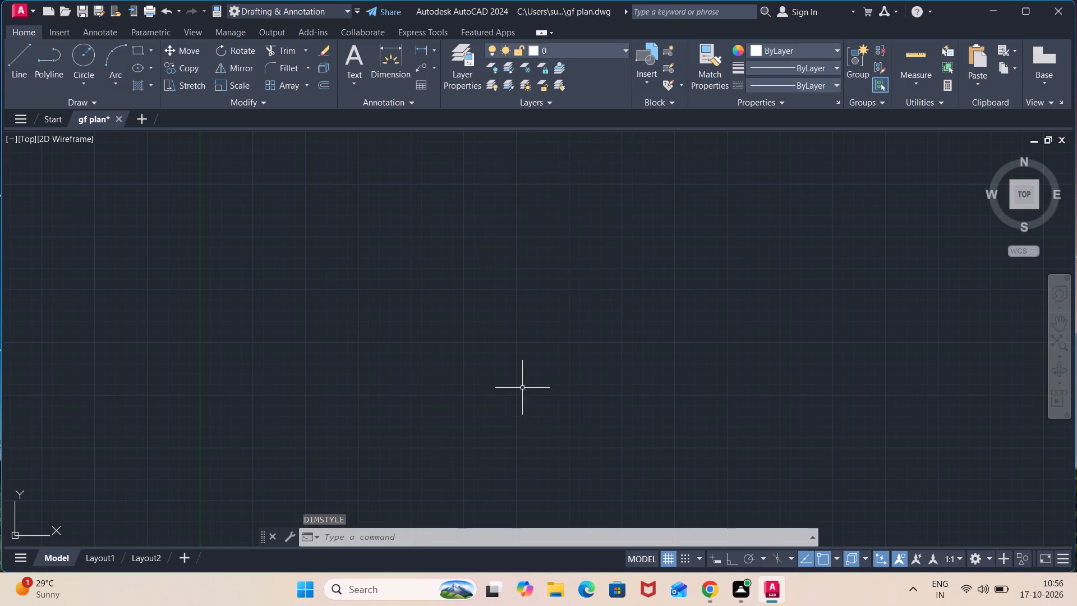
Draw a rectangle with a length of 24' and a width of 50' above and to the right of the origin.
{"action": "scroll", "coordinate": [466, 372], "scroll_direction": "up", "scroll_amount": 1}
{"action": "scroll", "coordinate": [466, 372], "scroll_direction": "down", "scroll_amount": 2}
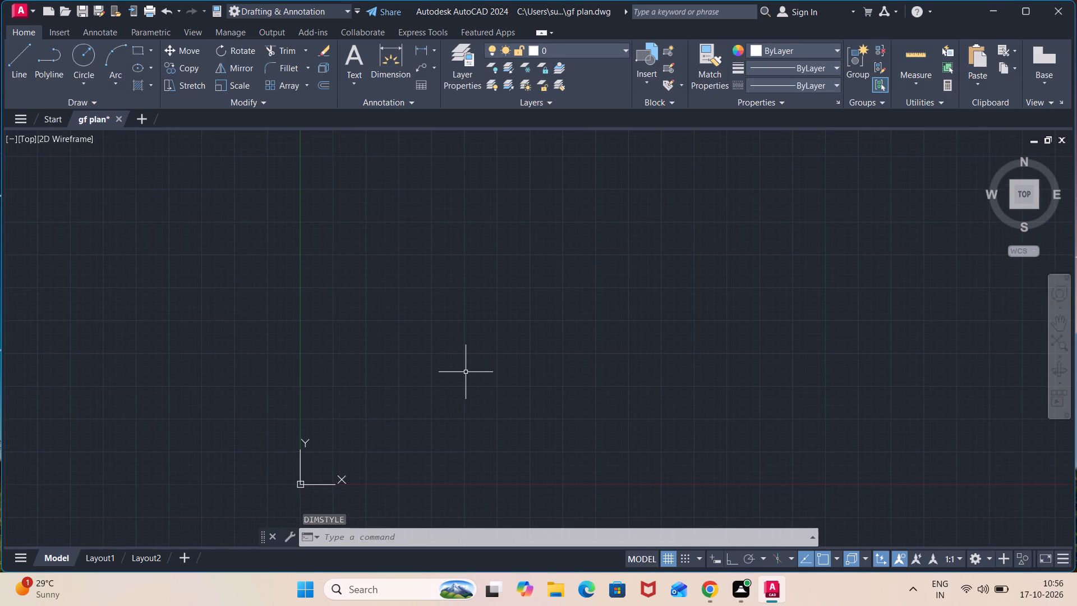
{"action": "type", "text": "rec"}
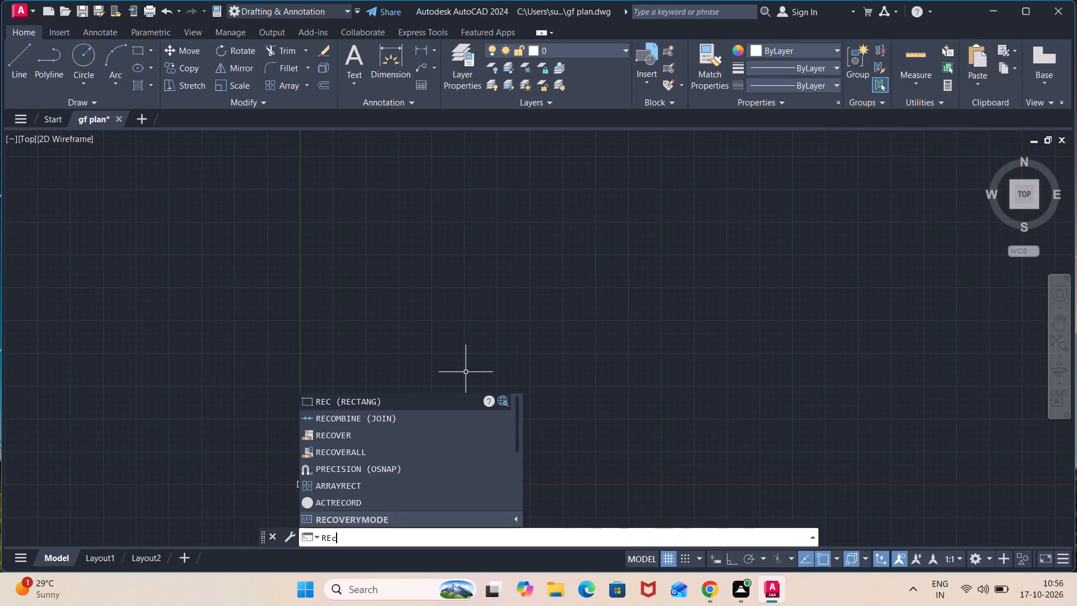
{"action": "key", "text": "Return"}
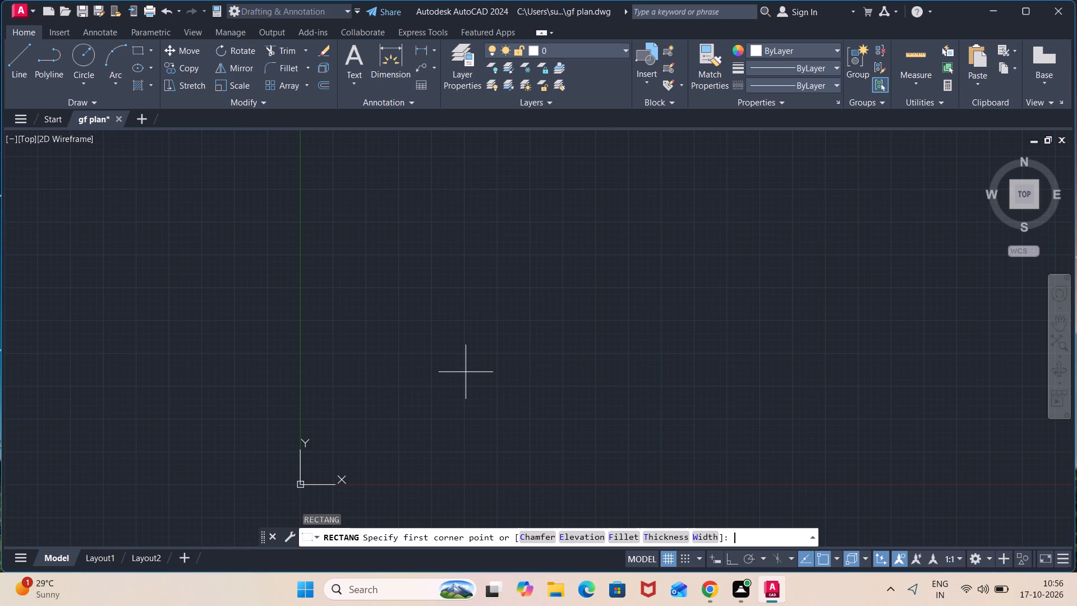
{"action": "left_click", "coordinate": [416, 204]}
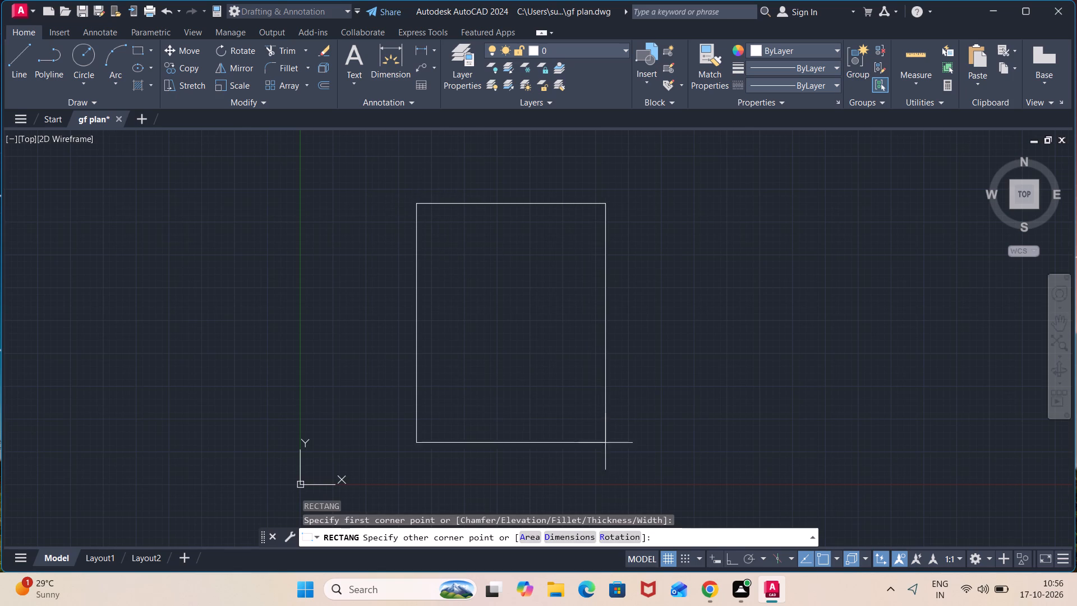
{"action": "left_click", "coordinate": [581, 540]}
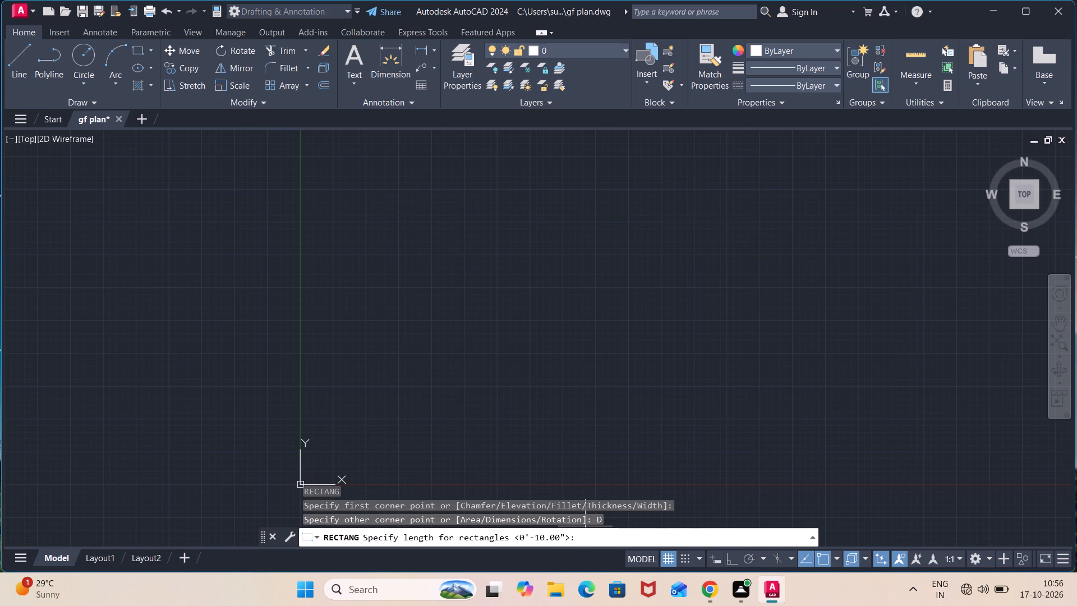
{"action": "type", "text": "24'"}
{"action": "key", "text": "Return"}
{"action": "type", "text": "50'"}
{"action": "key", "text": "Return"}
{"action": "scroll", "coordinate": [677, 307], "scroll_direction": "down", "scroll_amount": 3}
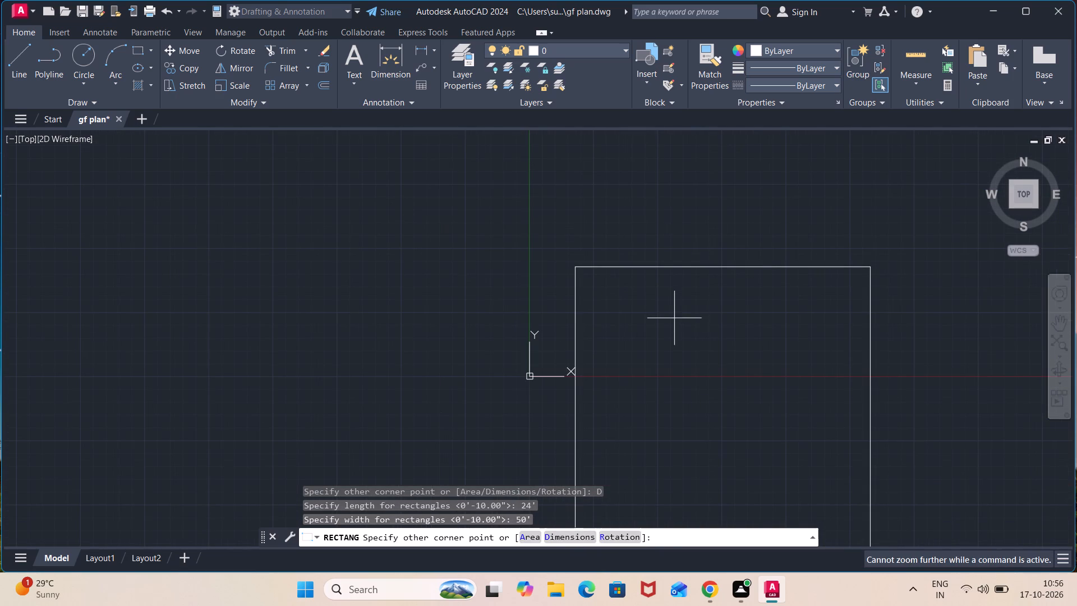
{"action": "scroll", "coordinate": [674, 325], "scroll_direction": "down", "scroll_amount": 2}
{"action": "left_click", "coordinate": [694, 232]}
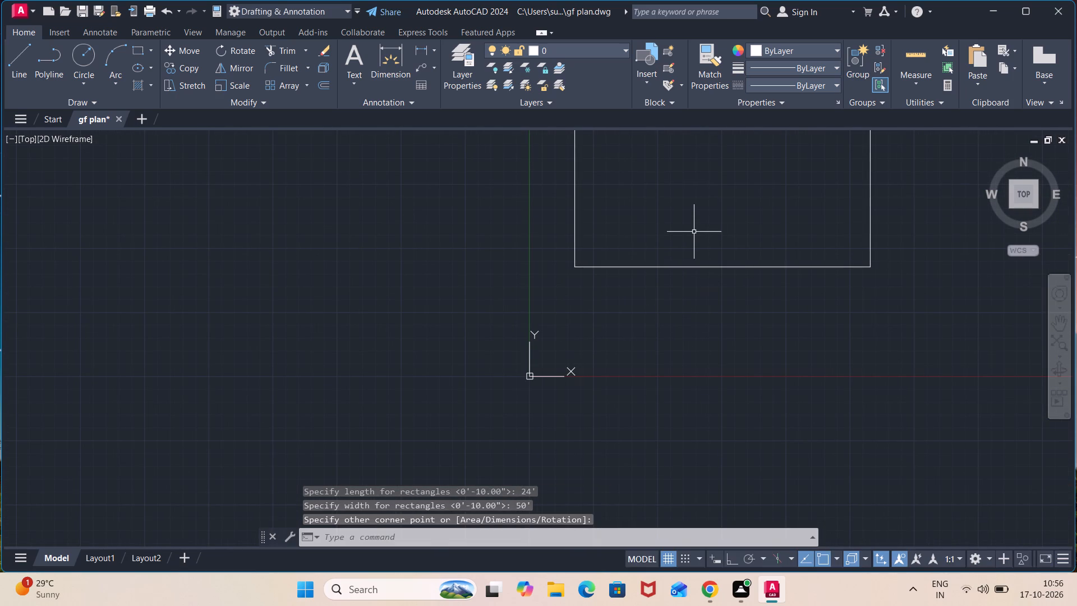
Offset the 24' by 50' rectangle inward by 9" to form the outer wall thickness.
{"action": "middle_click_drag", "start_coordinate": [694, 232], "coordinate": [560, 439]}
{"action": "scroll", "coordinate": [575, 394], "scroll_direction": "down", "scroll_amount": 2}
{"action": "middle_click_drag", "start_coordinate": [581, 370], "coordinate": [587, 418]}
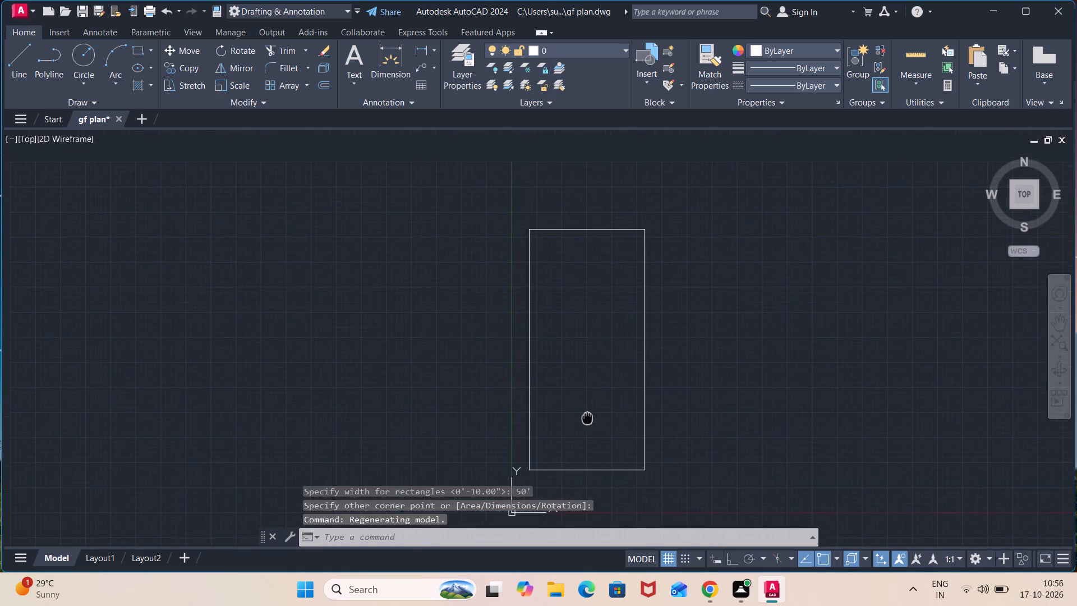
{"action": "middle_click_drag", "start_coordinate": [587, 418], "coordinate": [555, 402]}
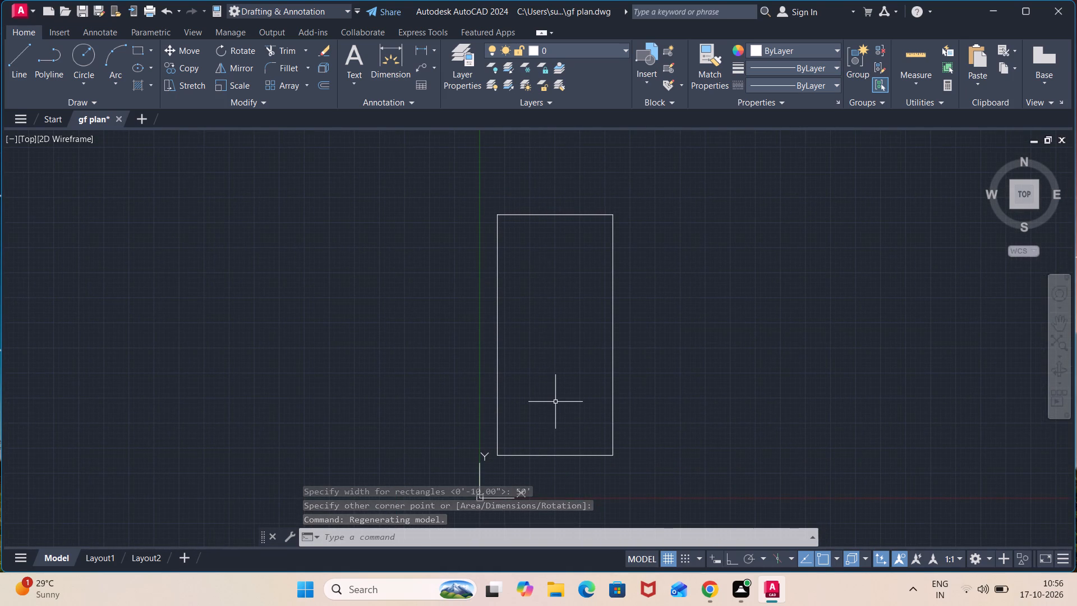
{"action": "key", "text": "o"}
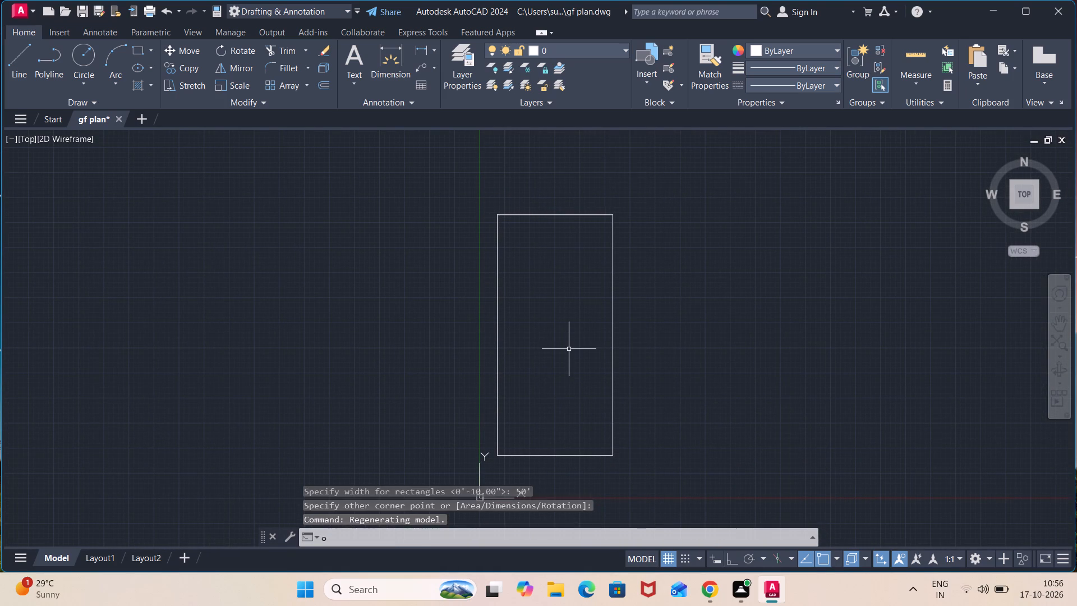
{"action": "key", "text": "Return"}
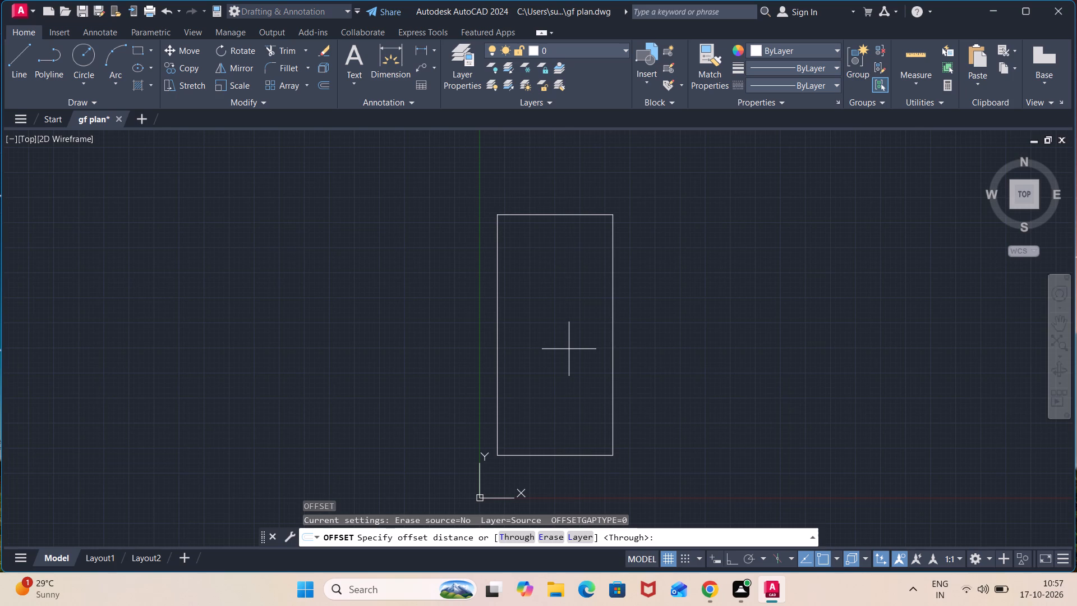
{"action": "type", "text": "9\"'"}
{"action": "key", "text": "BackSpace"}
{"action": "key", "text": "Return"}
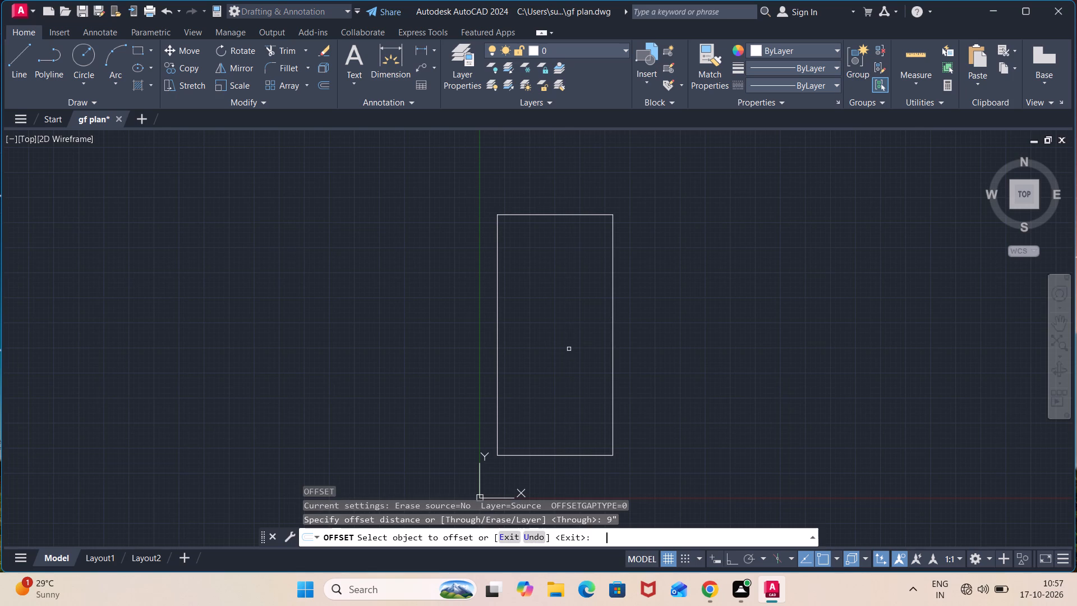
{"action": "left_click", "coordinate": [498, 384]}
{"action": "left_click", "coordinate": [535, 371]}
{"action": "key", "text": "space"}
{"action": "key", "text": "space"}
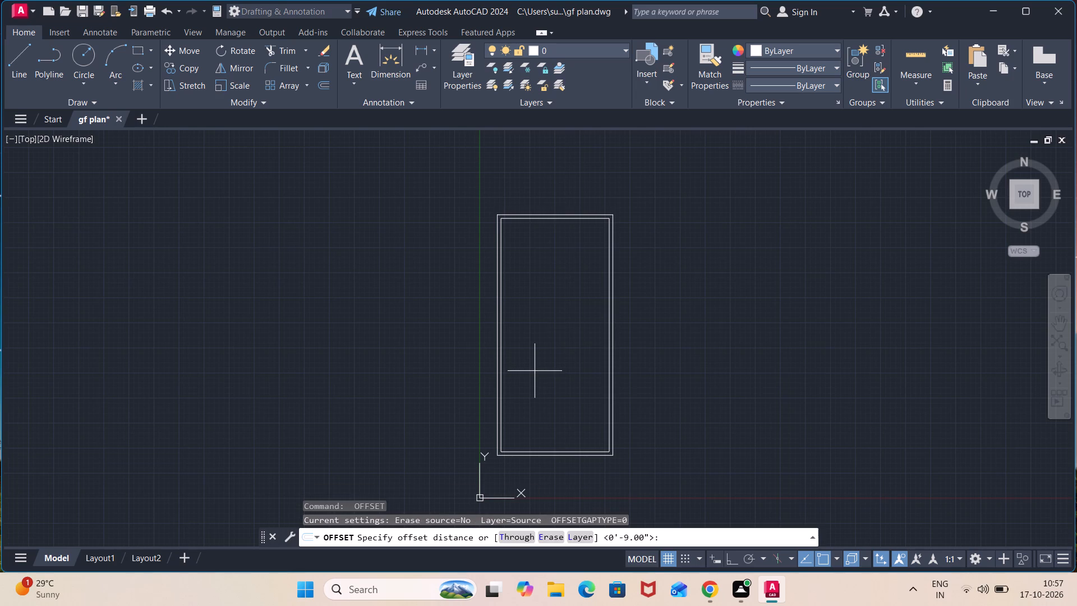
{"action": "key", "text": "Escape"}
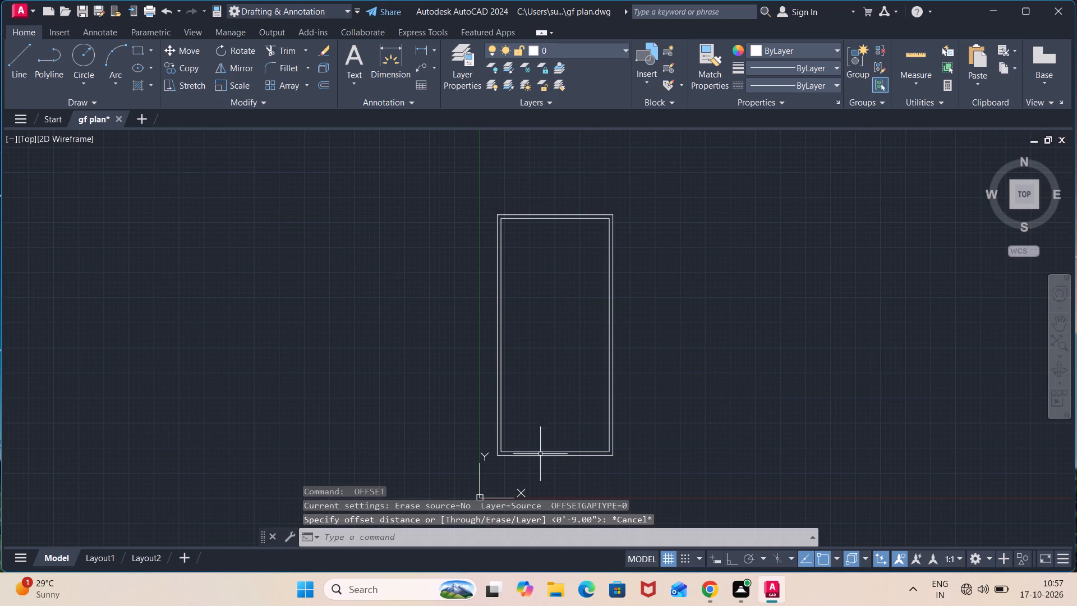
Explode the inner rectangle into separate lines.
{"action": "left_click", "coordinate": [547, 451]}
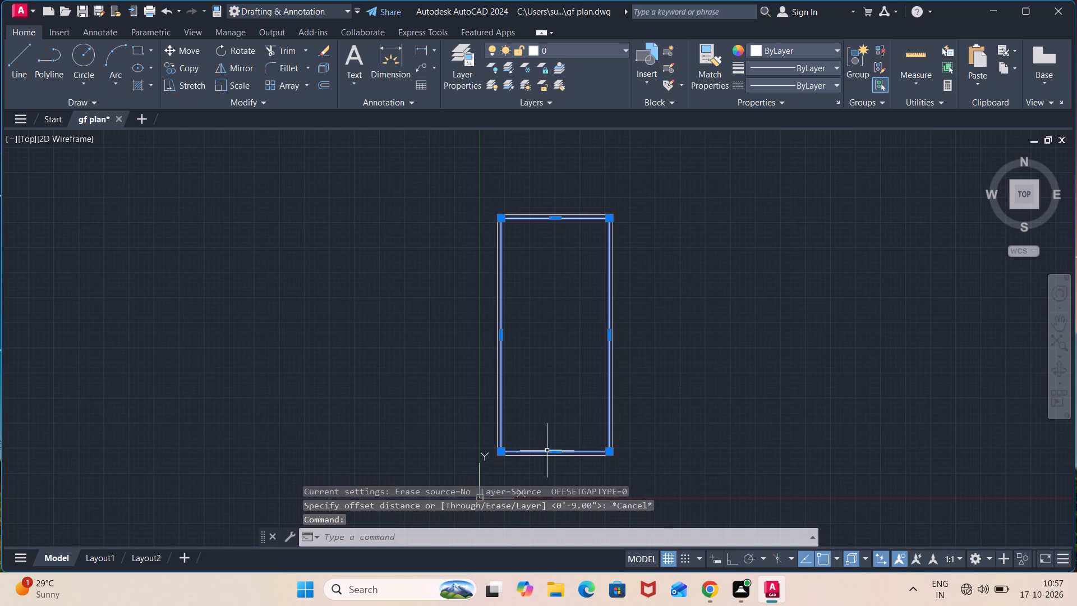
{"action": "key", "text": "x"}
{"action": "key", "text": "Return"}
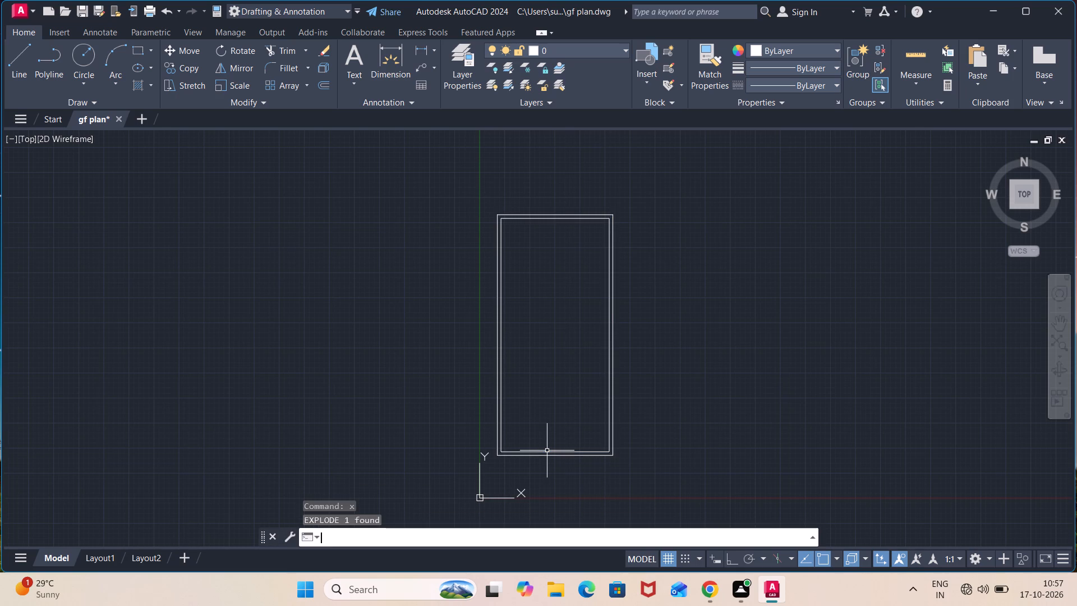
Offset the bottom line of the inner rectangle 8' upward into the plan.
{"action": "key", "text": "o"}
{"action": "key", "text": "Return"}
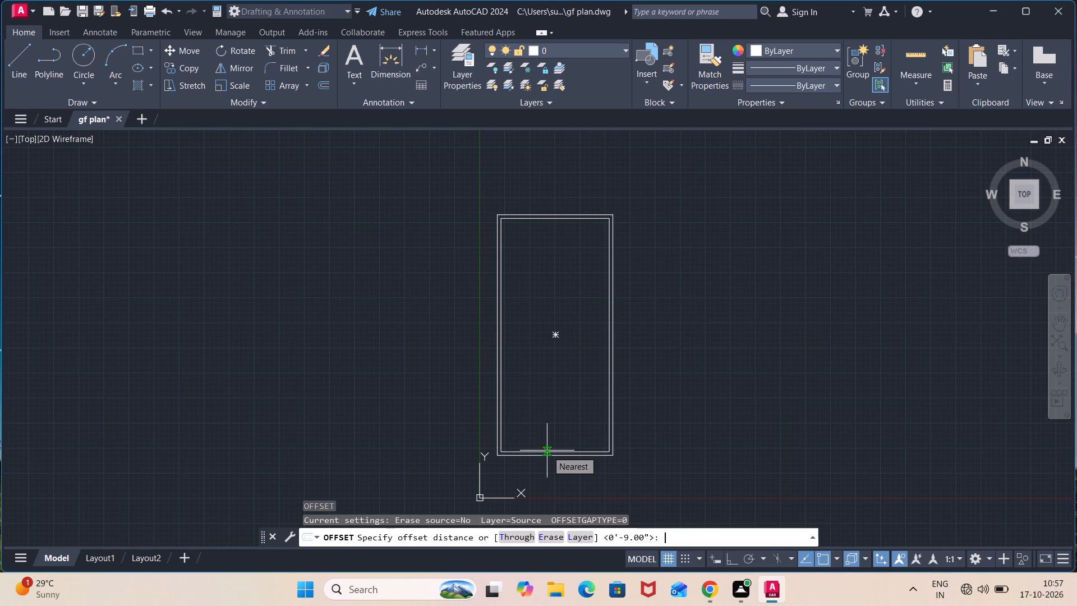
{"action": "type", "text": "8'"}
{"action": "key", "text": "Return"}
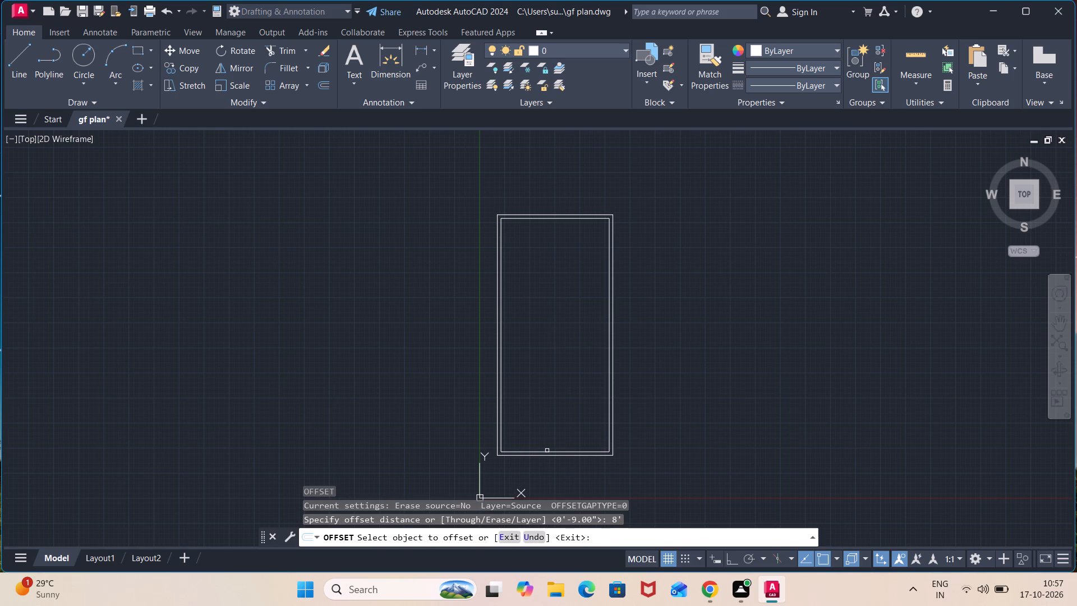
{"action": "left_click", "coordinate": [548, 451]}
{"action": "left_click", "coordinate": [551, 426]}
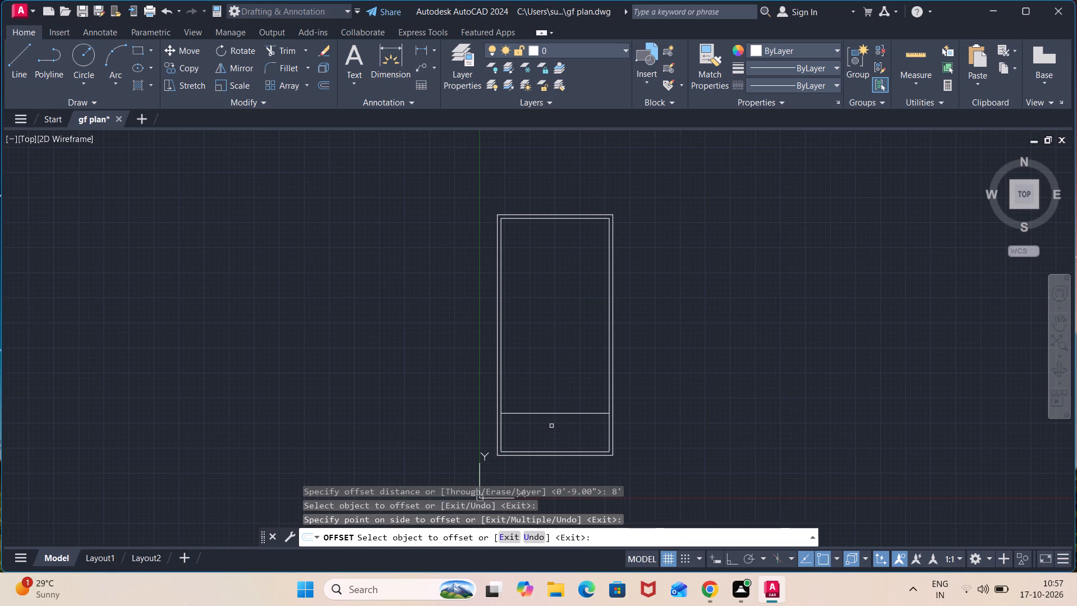
{"action": "key", "text": "space"}
Offset the top line of the inner rectangle 6' downward into the plan.
{"action": "key", "text": "space"}
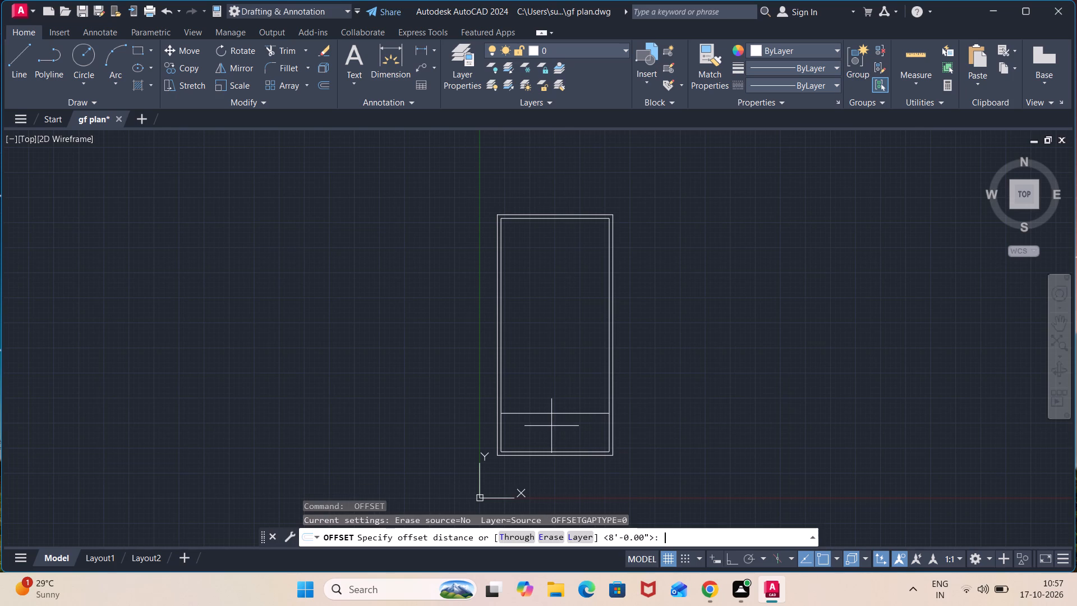
{"action": "type", "text": "6'"}
{"action": "key", "text": "Return"}
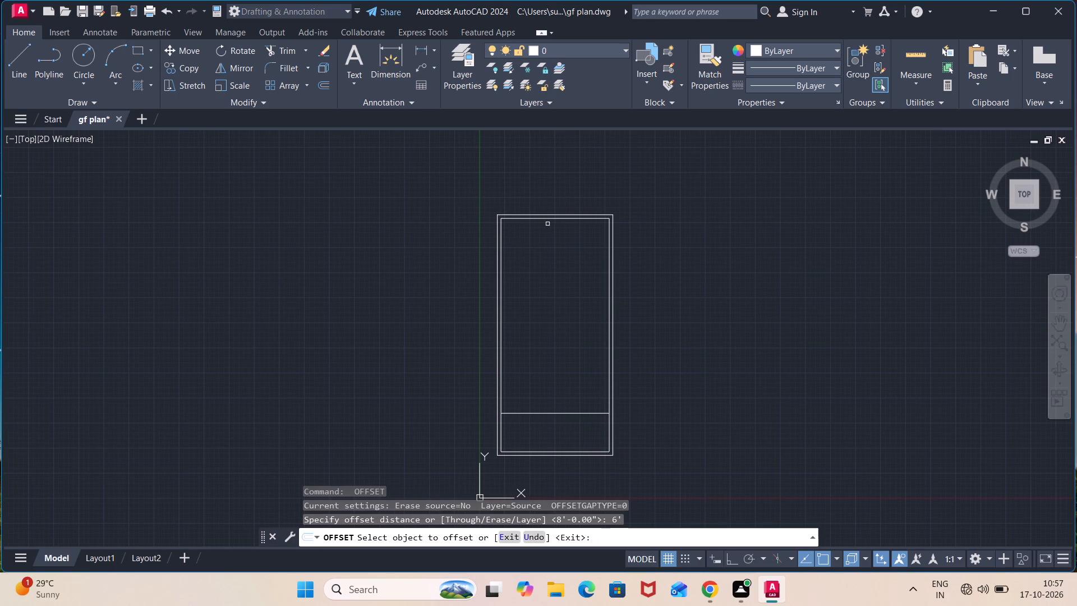
{"action": "left_click", "coordinate": [547, 219]}
{"action": "left_click", "coordinate": [547, 257]}
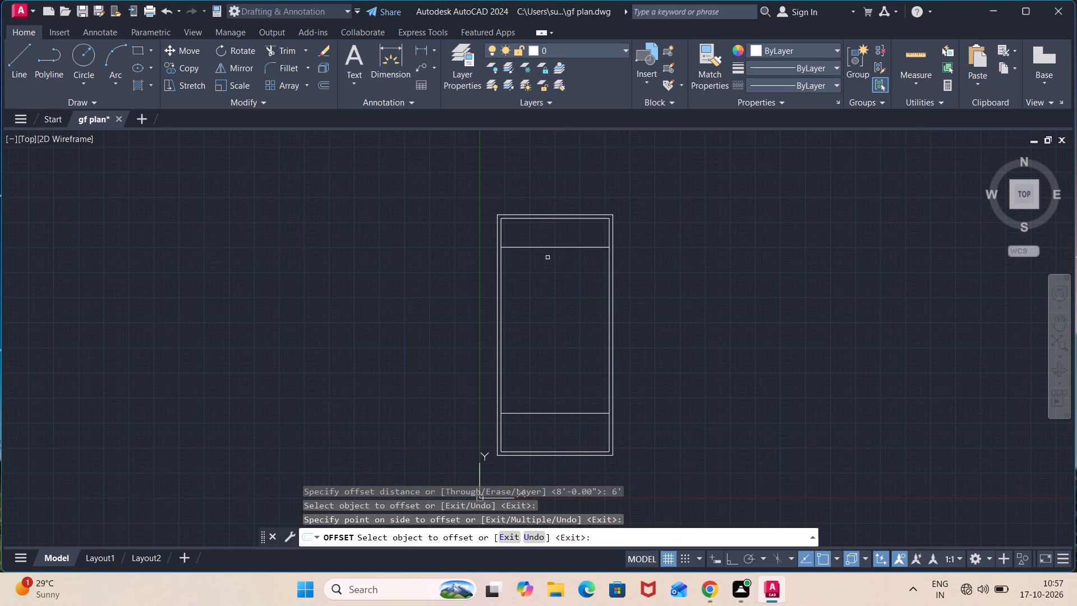
{"action": "key", "text": "space"}
Offset both new horizontal lines 9" toward the middle of the plan to give the two cross walls their thickness.
{"action": "key", "text": "space"}
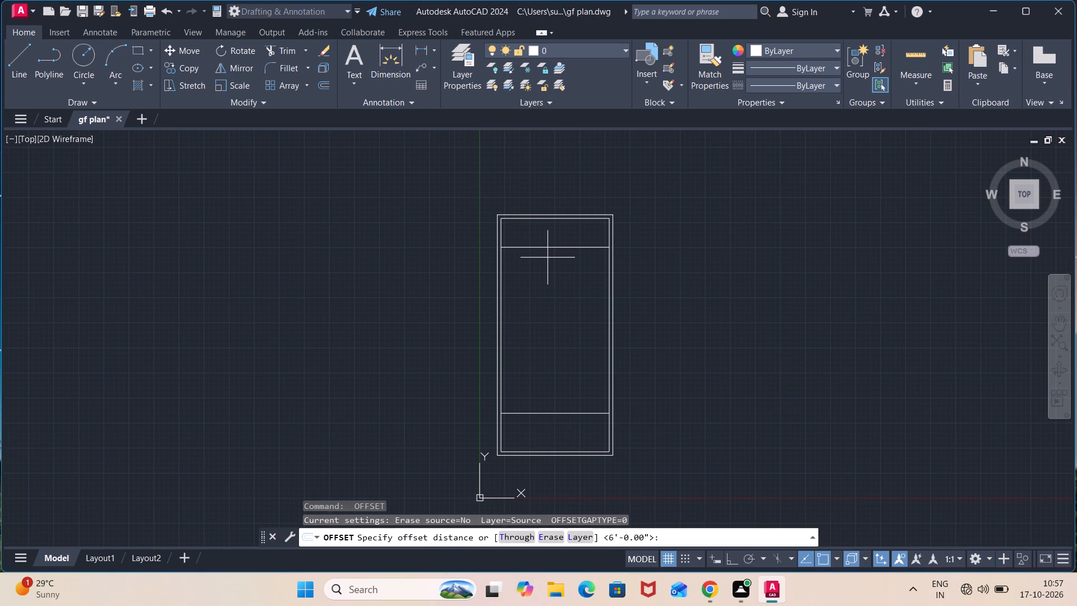
{"action": "type", "text": "9\""}
{"action": "key", "text": "Return"}
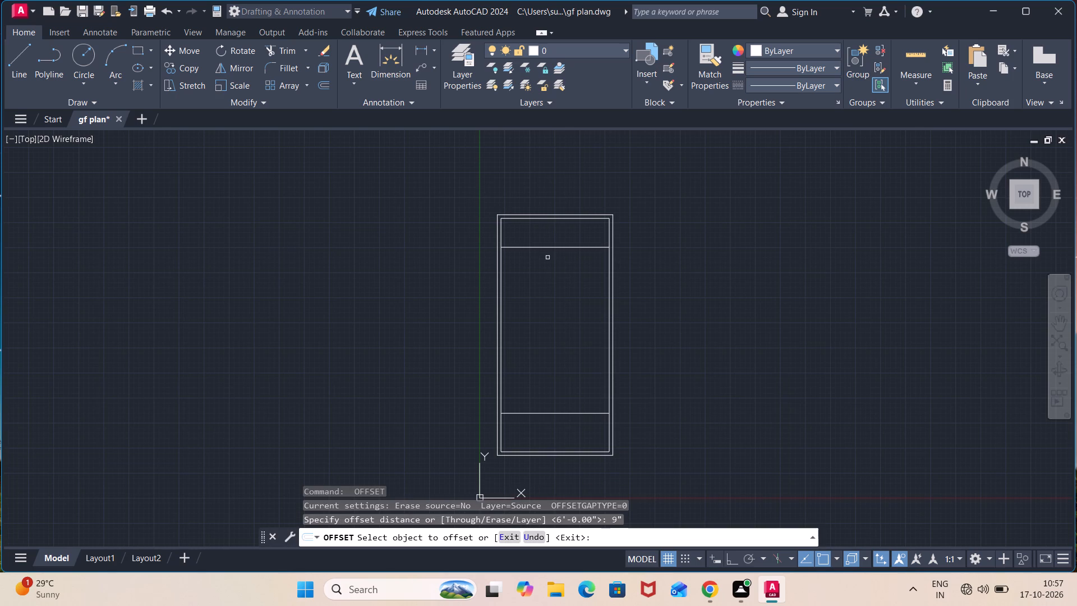
{"action": "left_click", "coordinate": [555, 248]}
{"action": "left_click", "coordinate": [555, 274]}
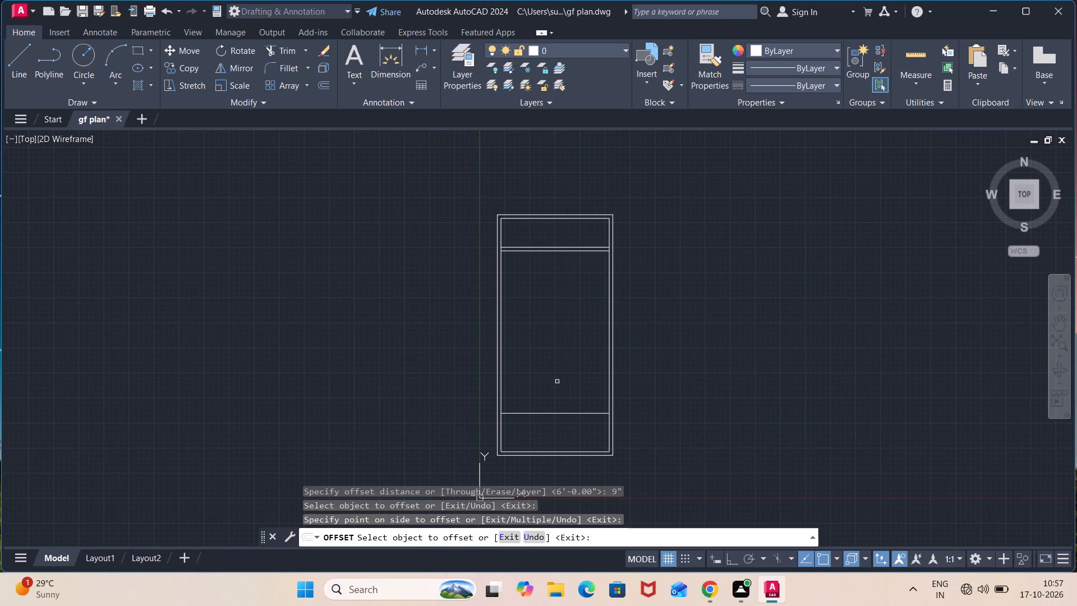
{"action": "left_click", "coordinate": [570, 413]}
{"action": "left_click", "coordinate": [562, 375]}
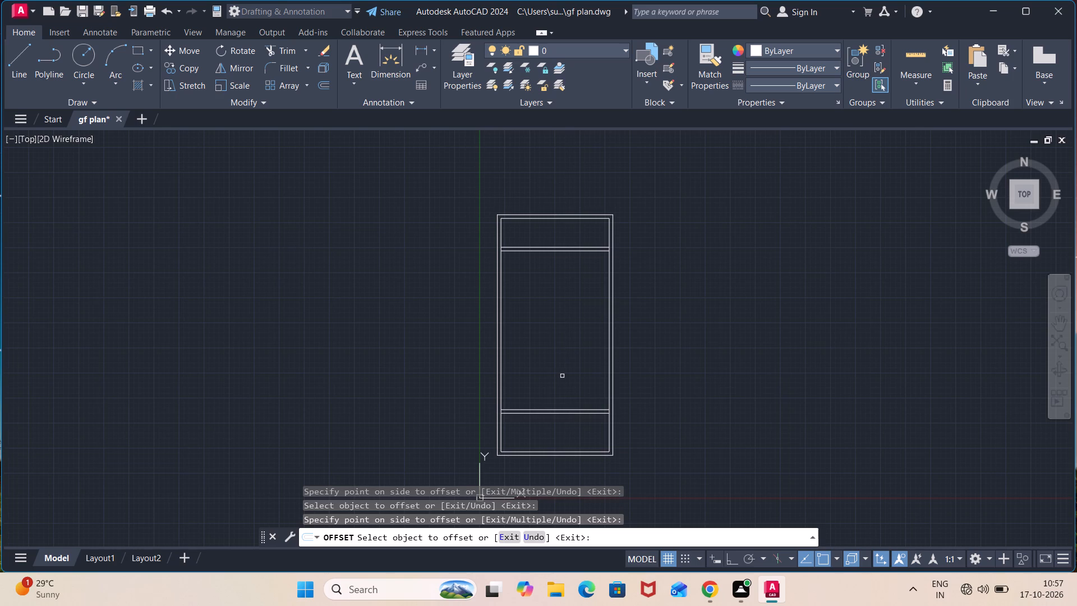
{"action": "key", "text": "Escape"}
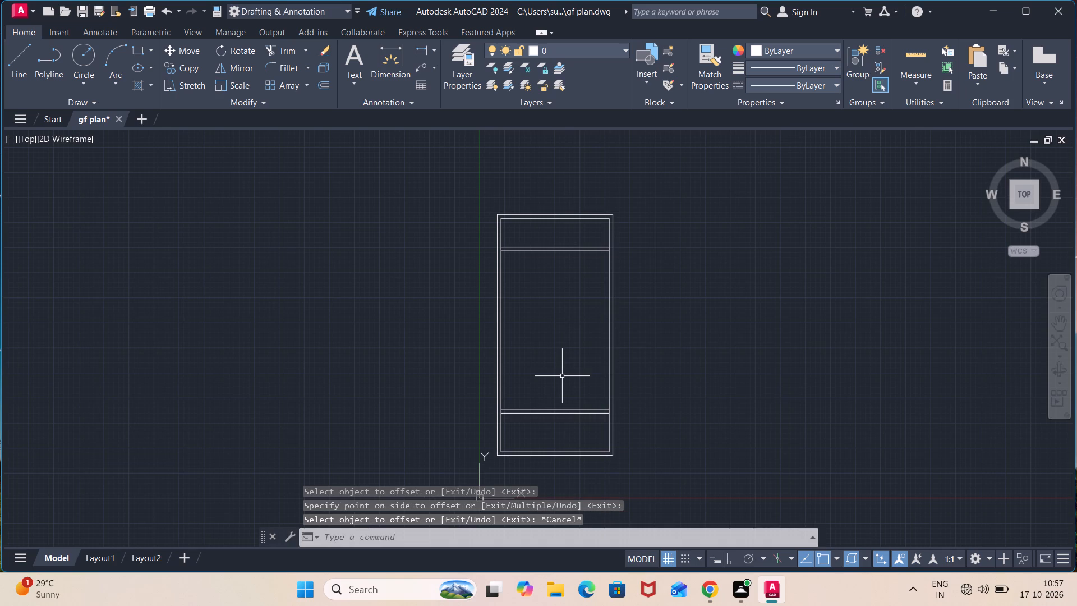
Trim the inner wall line segments at both ends of the upper cross wall and at the right end of the lower cross wall.
{"action": "type", "text": "tr"}
{"action": "key", "text": "Return"}
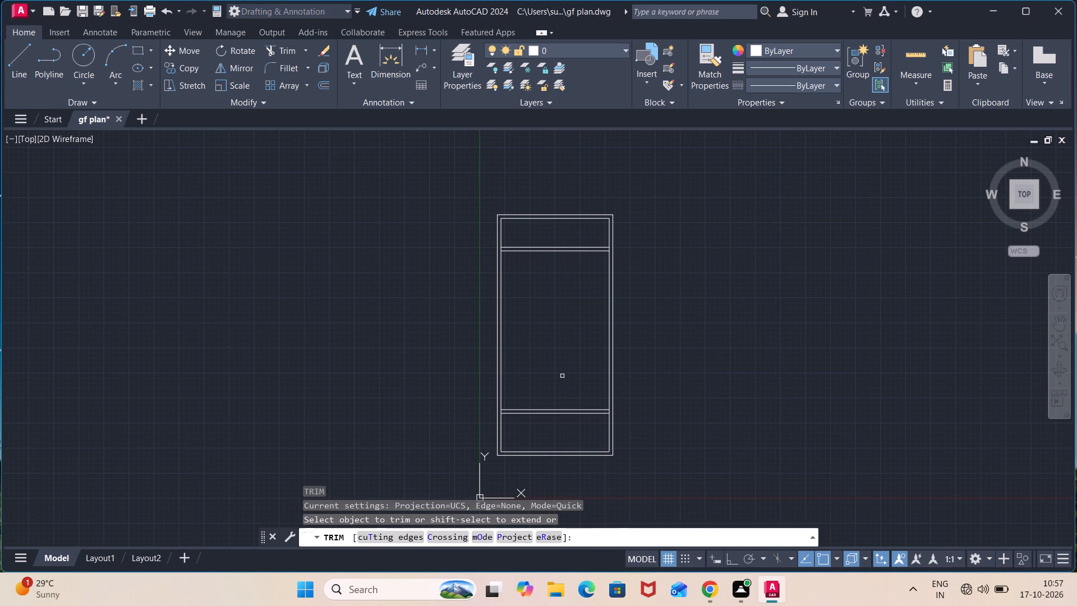
{"action": "scroll", "coordinate": [615, 415], "scroll_direction": "up", "scroll_amount": 2}
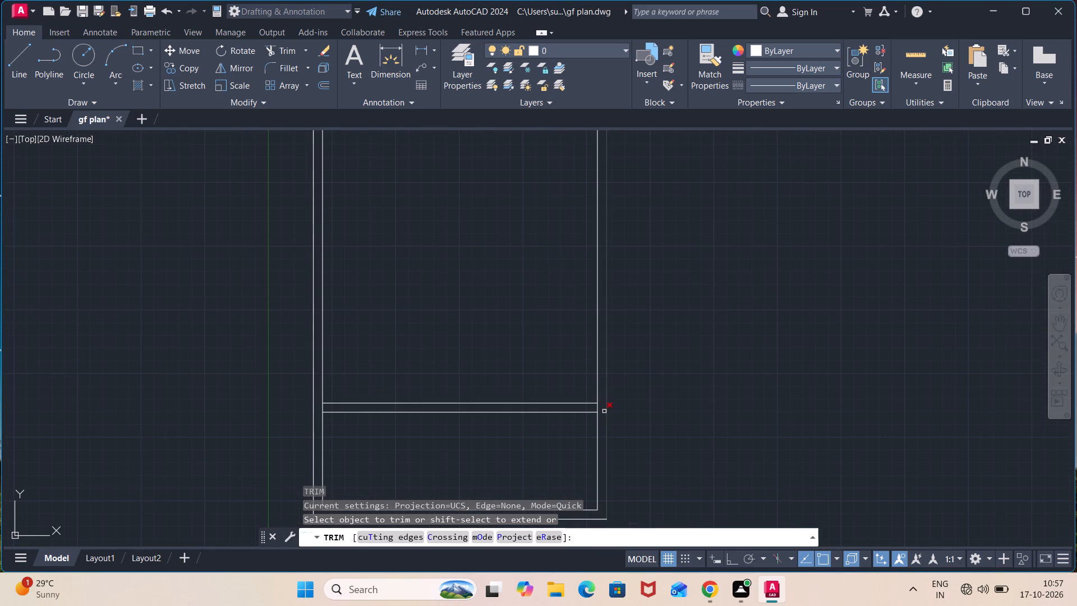
{"action": "left_click", "coordinate": [597, 408]}
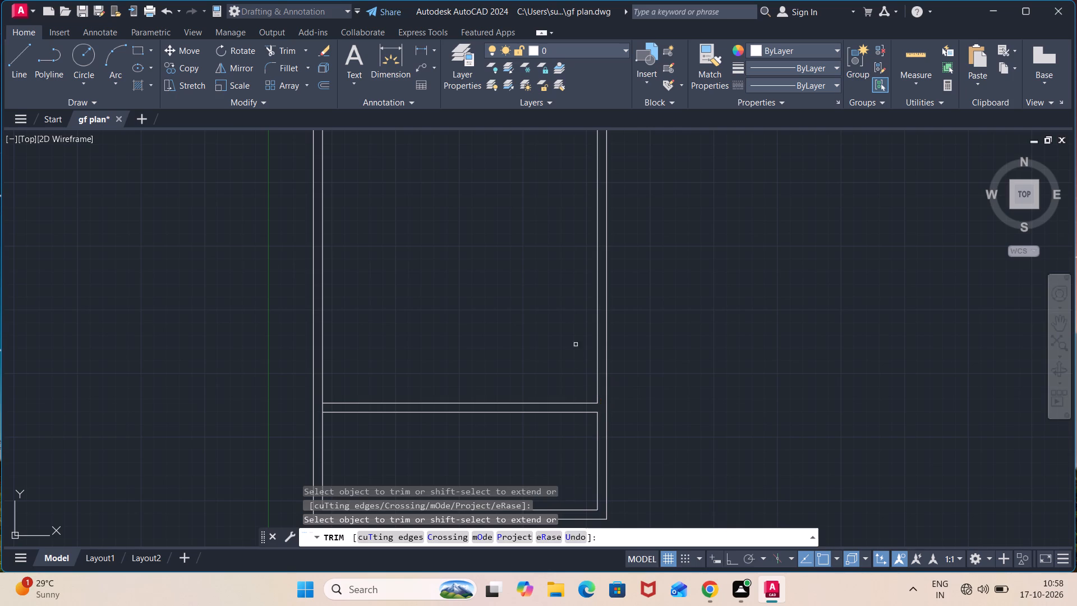
{"action": "scroll", "coordinate": [568, 306], "scroll_direction": "down", "scroll_amount": 2}
{"action": "middle_click_drag", "start_coordinate": [545, 242], "coordinate": [558, 298]}
{"action": "scroll", "coordinate": [568, 261], "scroll_direction": "up", "scroll_amount": 2}
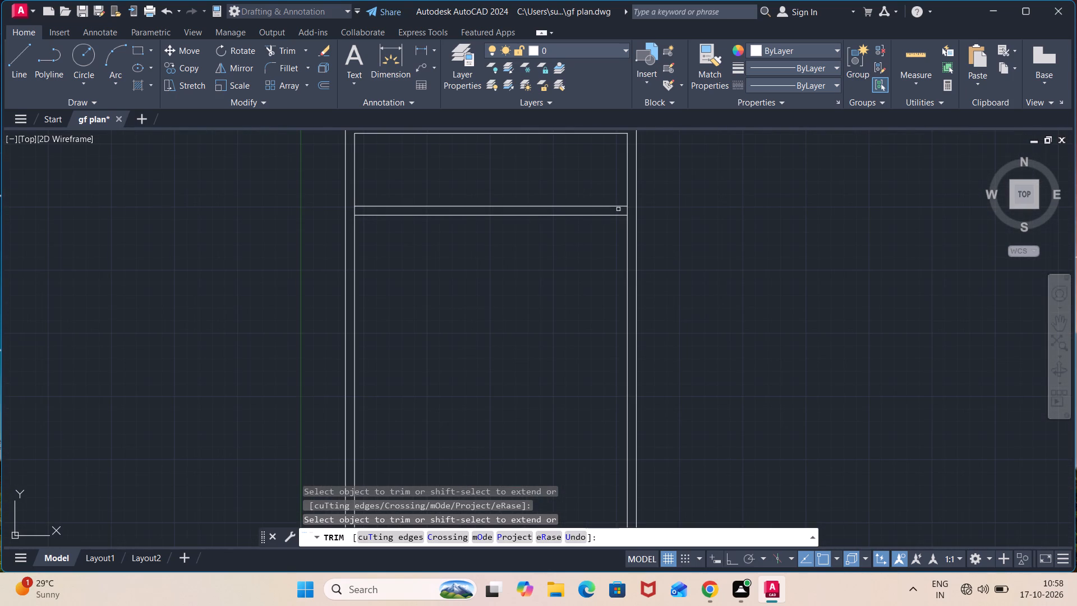
{"action": "left_click", "coordinate": [627, 210]}
{"action": "left_click", "coordinate": [357, 212]}
{"action": "left_click", "coordinate": [352, 211]}
{"action": "scroll", "coordinate": [398, 263], "scroll_direction": "down", "scroll_amount": 2}
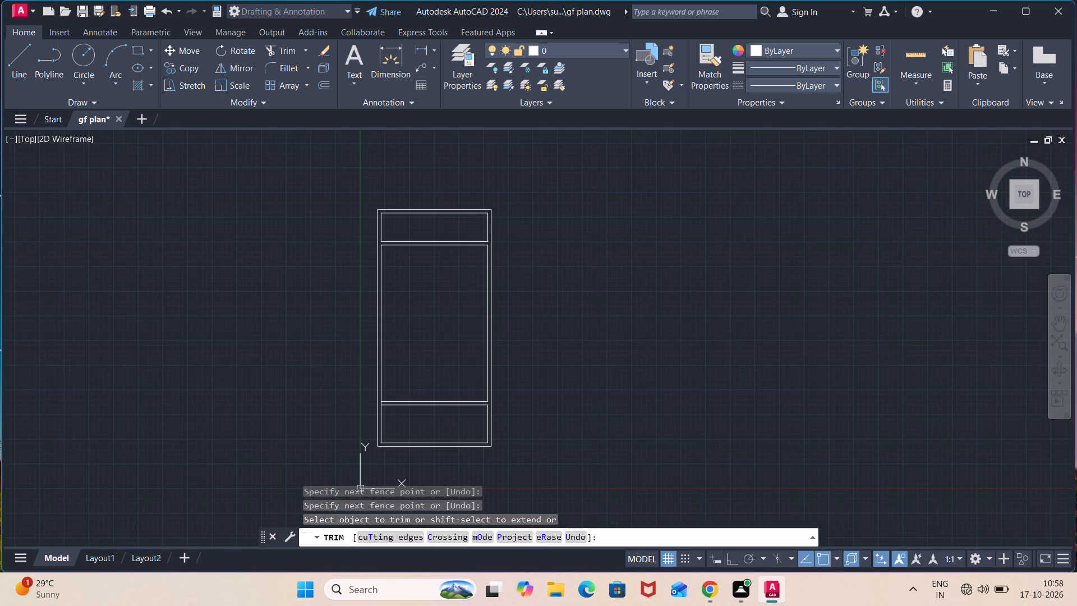
{"action": "middle_click_drag", "start_coordinate": [411, 299], "coordinate": [398, 235]}
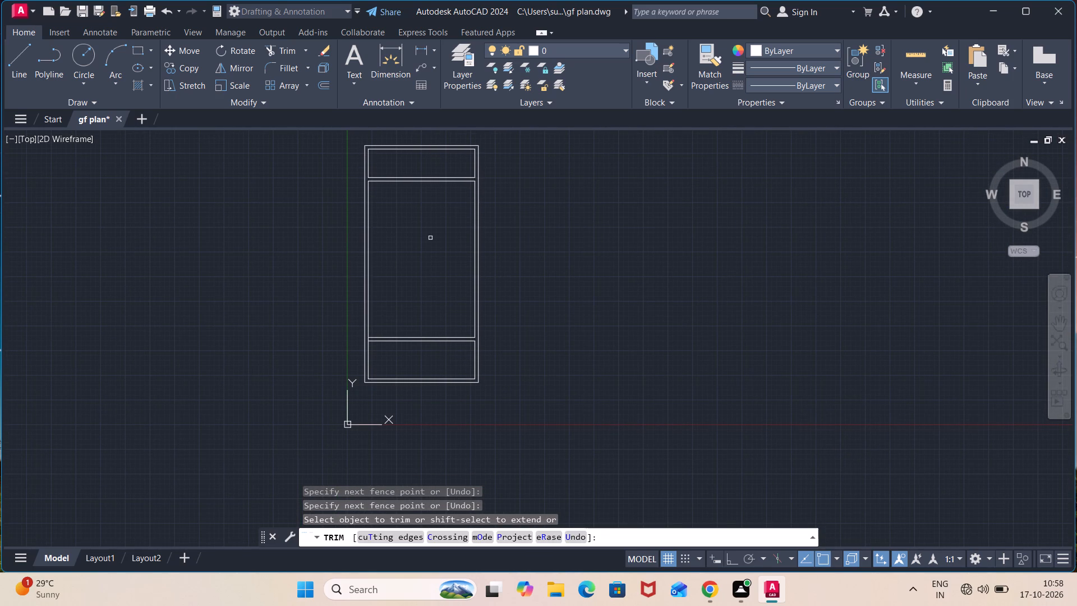
{"action": "key", "text": "Escape"}
Offset the upper line of the lower cross wall 12'9" upward into the middle area.
{"action": "key", "text": "o"}
{"action": "key", "text": "Return"}
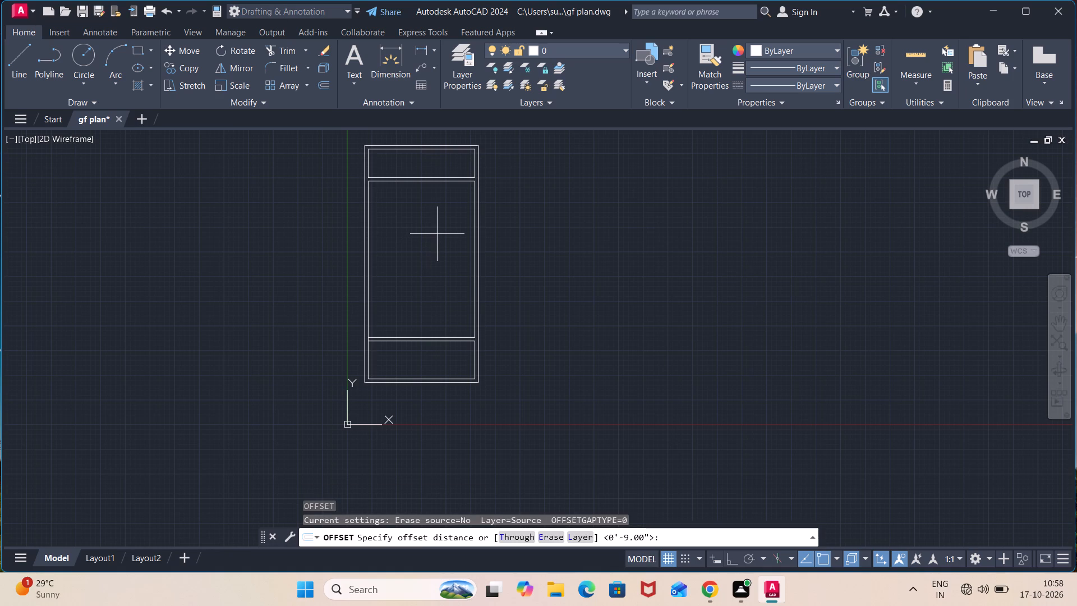
{"action": "type", "text": "12'9\""}
{"action": "key", "text": "Return"}
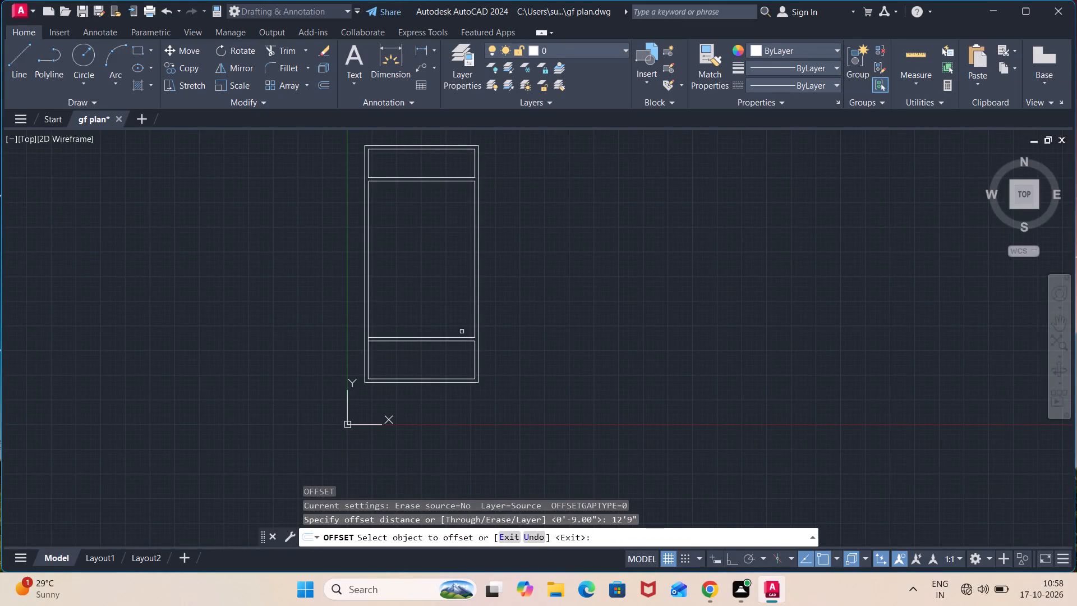
{"action": "left_click", "coordinate": [466, 337]}
{"action": "left_click", "coordinate": [453, 301]}
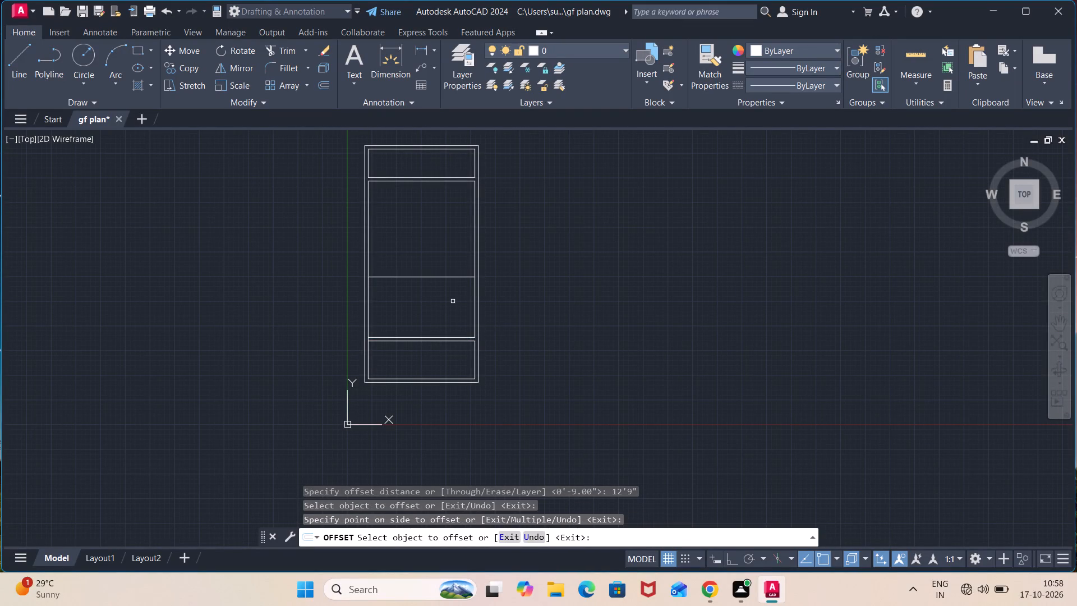
{"action": "key", "text": "space"}
Offset the single horizontal line in the middle area 4.5" upward to form a thin partition wall.
{"action": "key", "text": "space"}
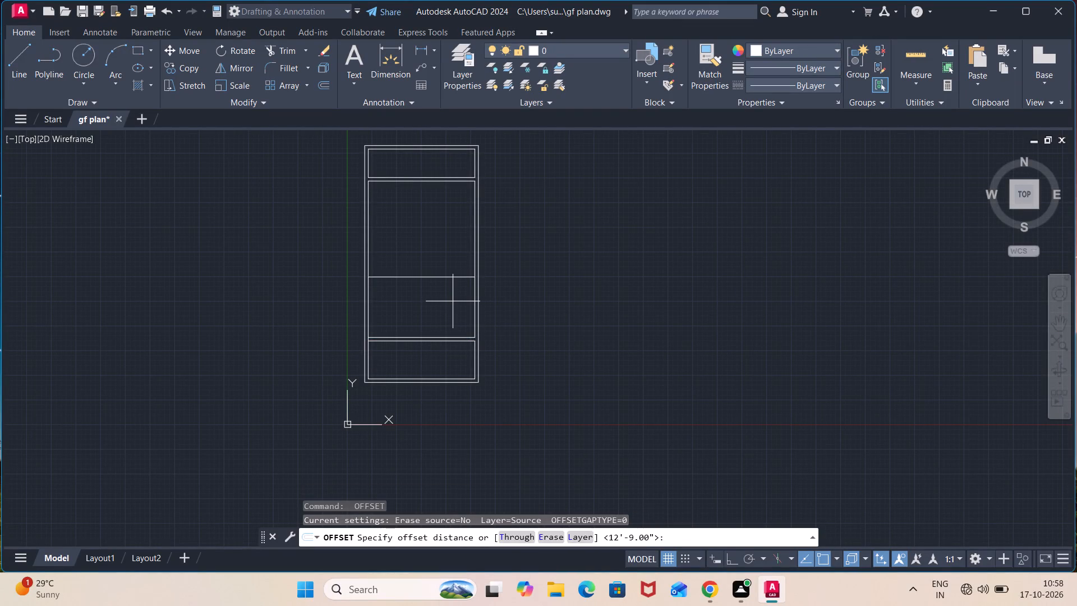
{"action": "type", "text": "4.5\""}
{"action": "key", "text": "Return"}
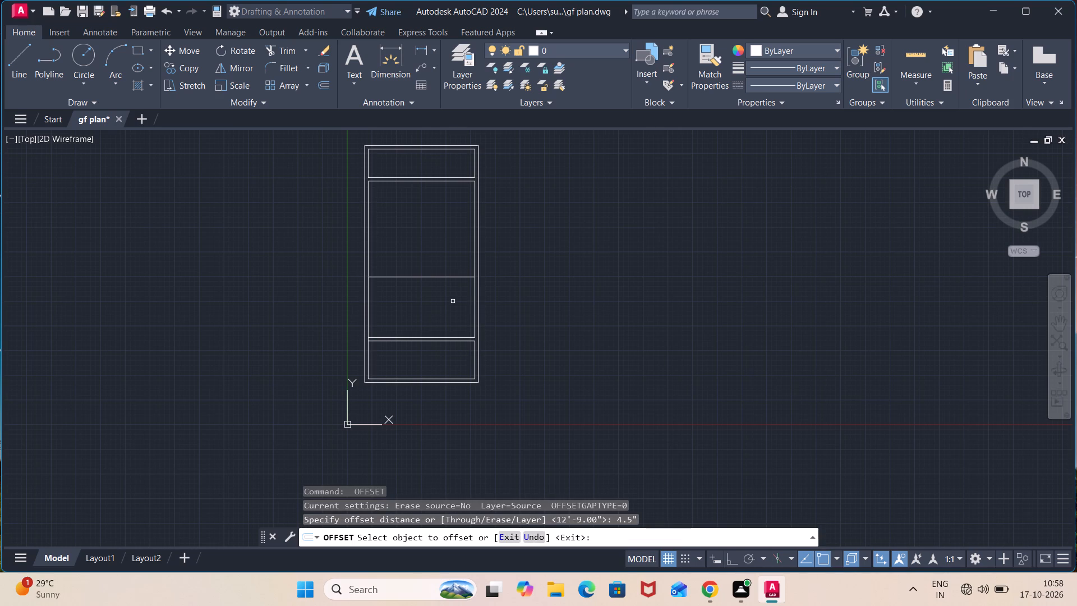
{"action": "left_click", "coordinate": [449, 276]}
{"action": "left_click", "coordinate": [450, 255]}
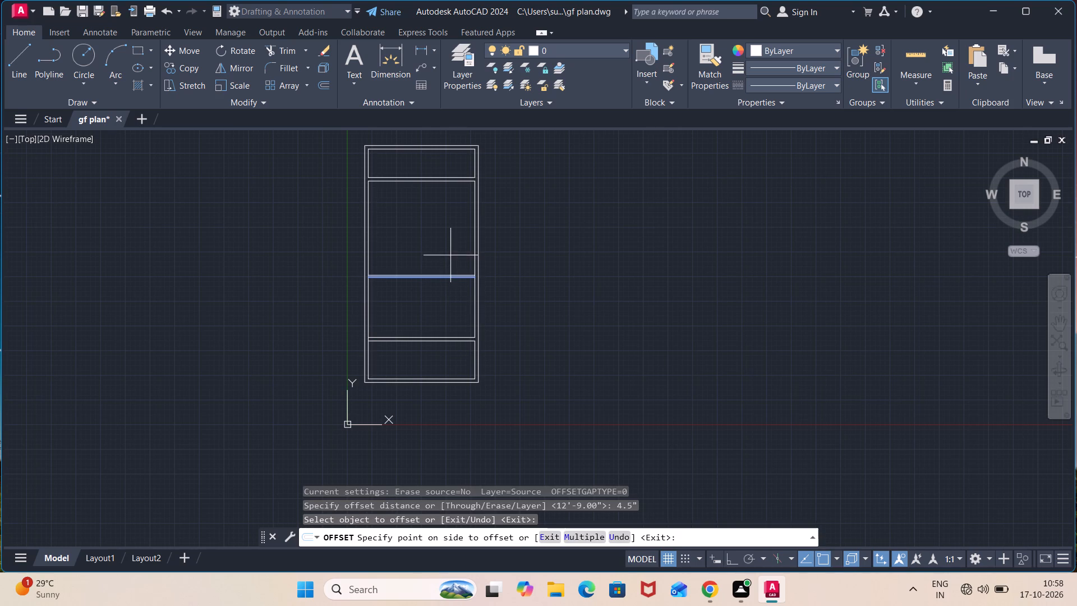
{"action": "middle_click_drag", "start_coordinate": [450, 256], "coordinate": [472, 352]}
{"action": "scroll", "coordinate": [472, 352], "scroll_direction": "up", "scroll_amount": 1}
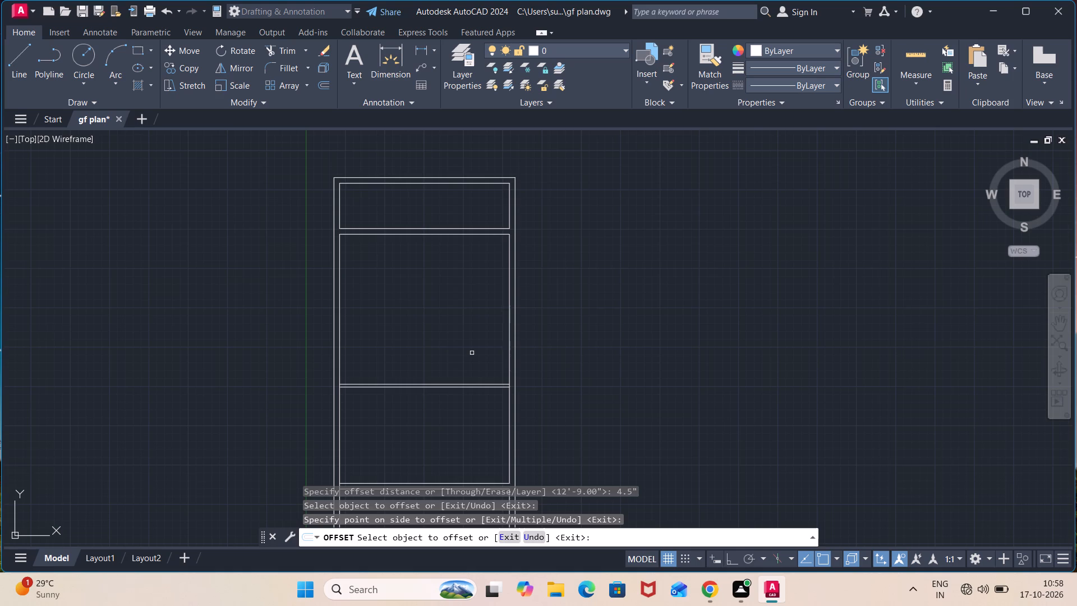
{"action": "key", "text": "space"}
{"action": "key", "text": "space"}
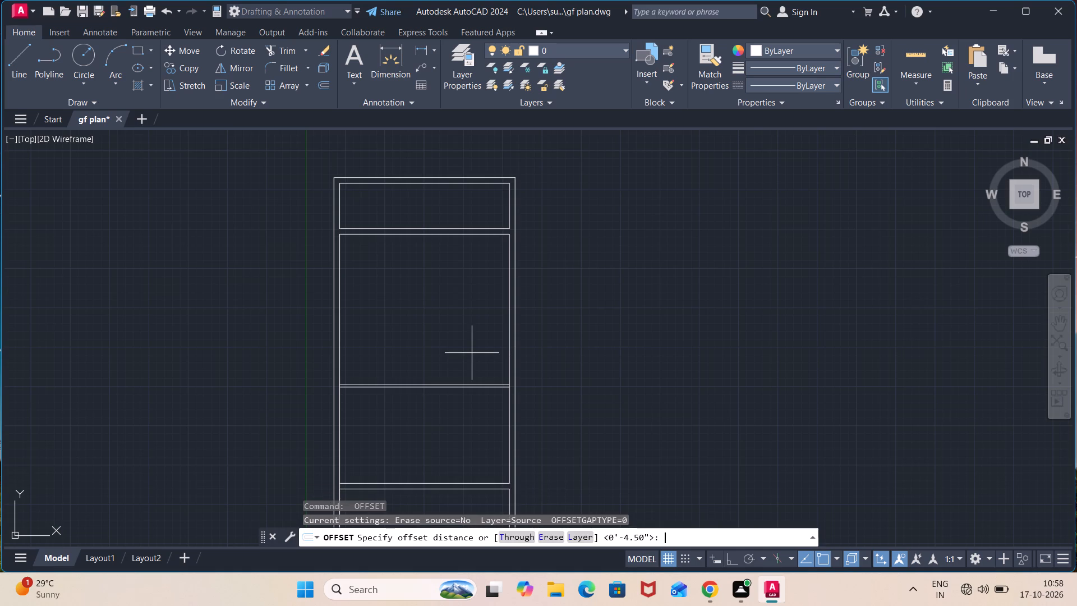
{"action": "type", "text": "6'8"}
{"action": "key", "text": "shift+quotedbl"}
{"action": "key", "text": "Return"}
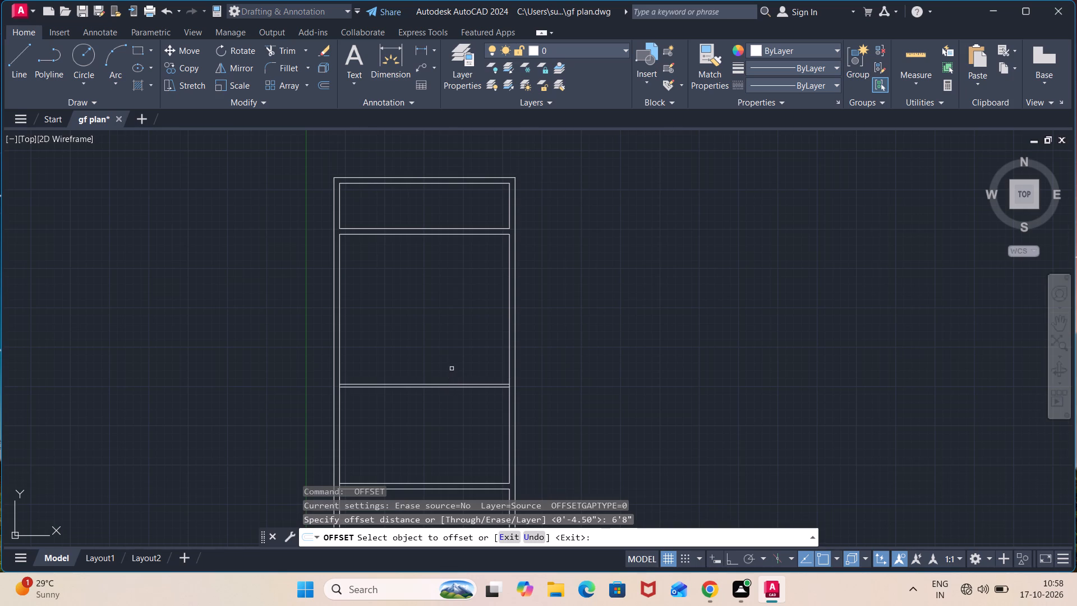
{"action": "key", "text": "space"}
Offset the upper line of the thin partition wall 12' upward into the middle area.
{"action": "key", "text": "space"}
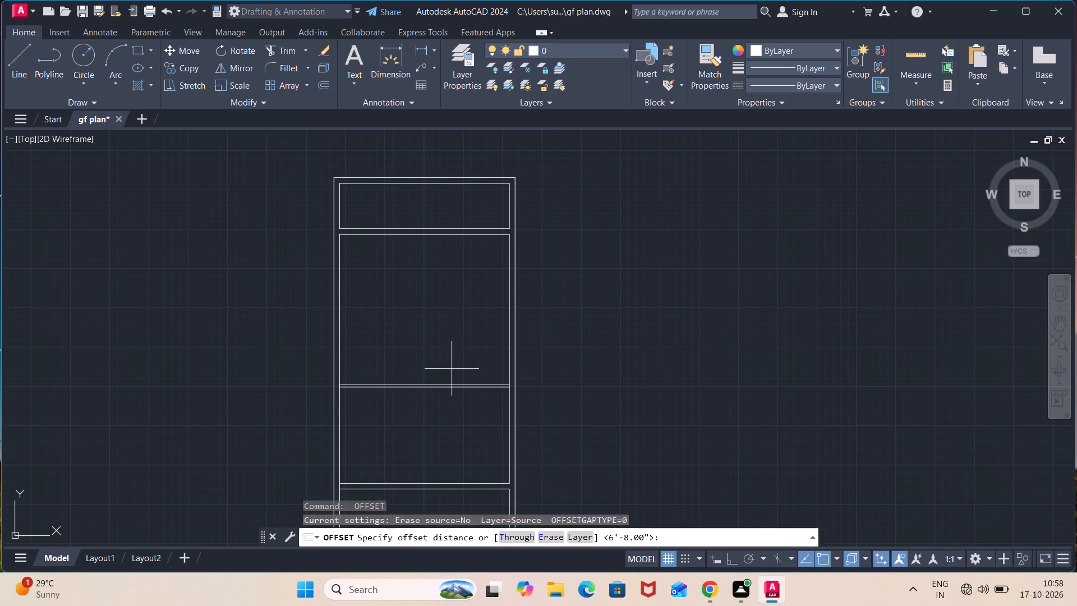
{"action": "type", "text": "12'"}
{"action": "key", "text": "Return"}
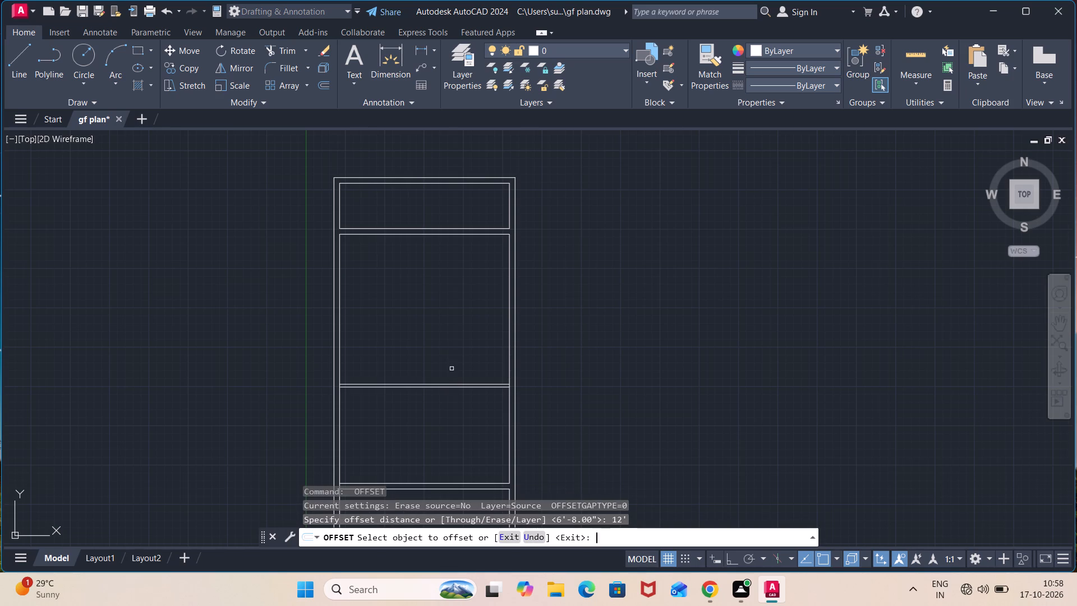
{"action": "left_click", "coordinate": [450, 382]}
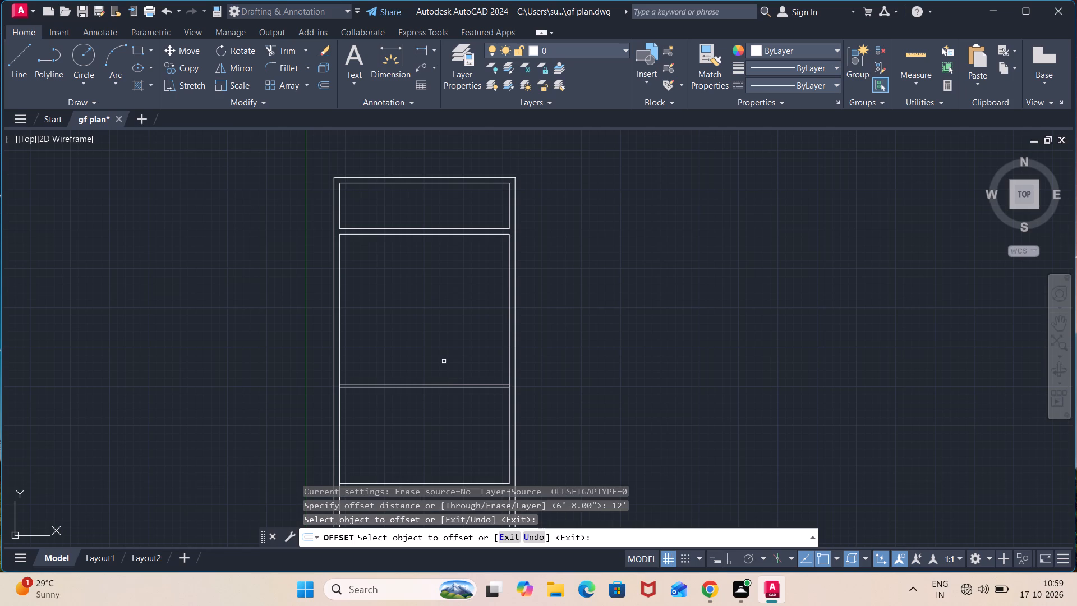
{"action": "left_click", "coordinate": [447, 384]}
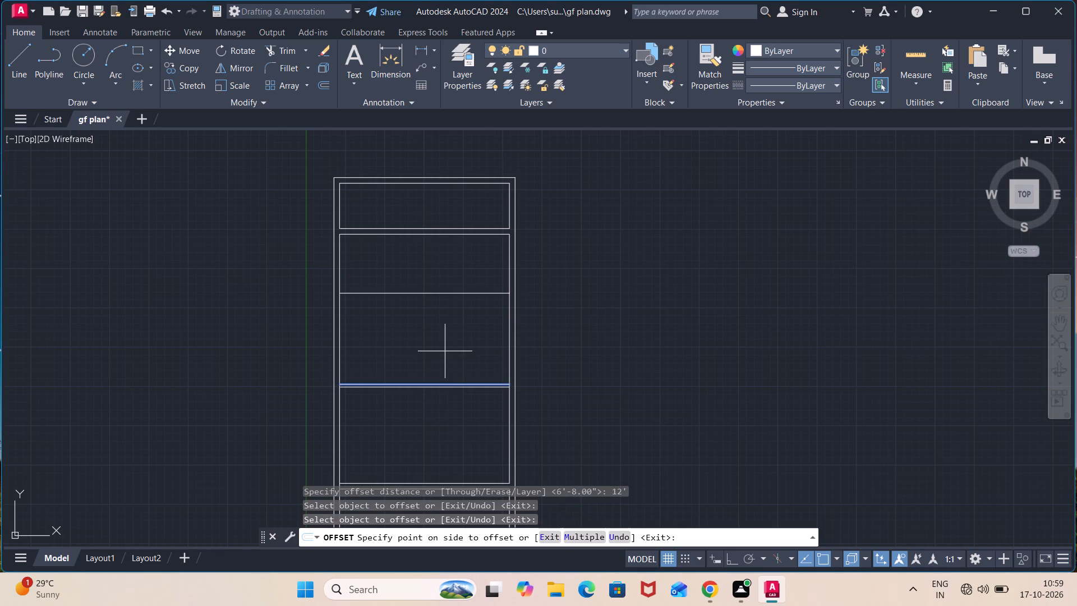
{"action": "left_click", "coordinate": [445, 351]}
{"action": "key", "text": "space"}
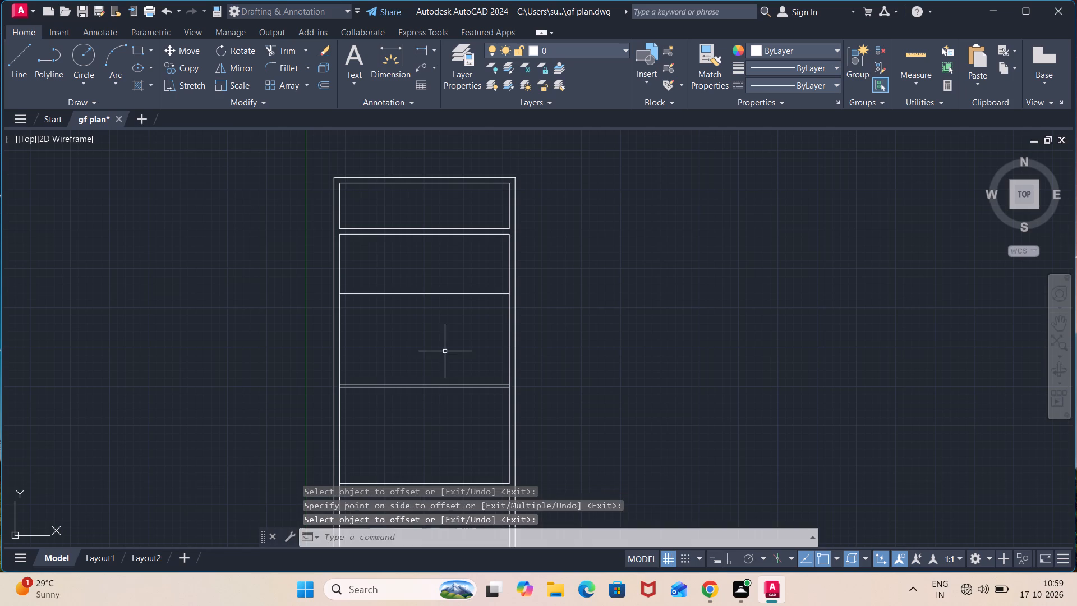
Offset the new horizontal line 4.5" downward to give the second partition wall its thickness.
{"action": "key", "text": "space"}
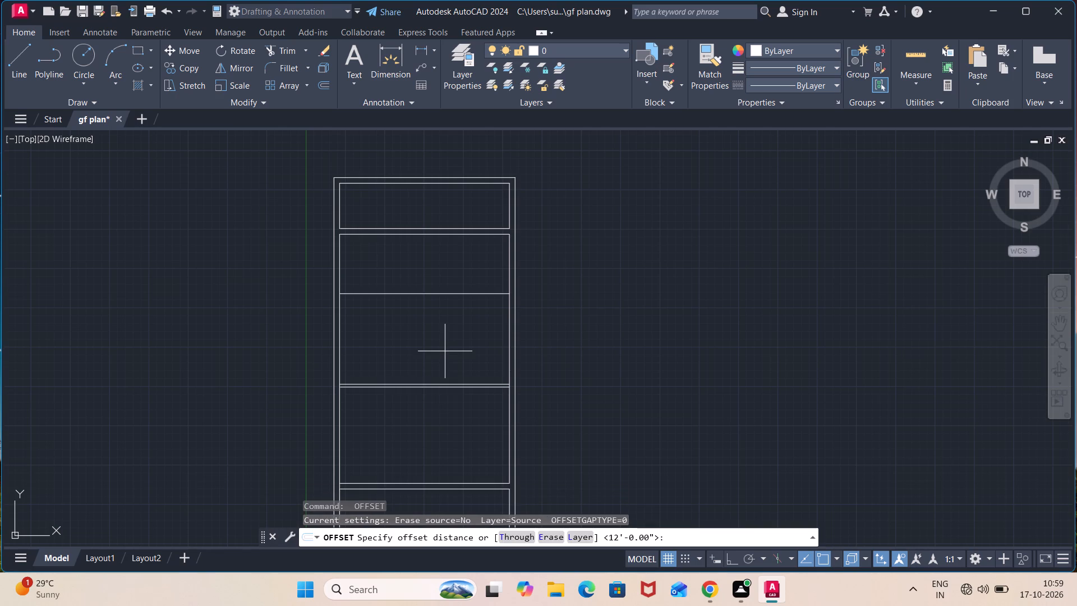
{"action": "type", "text": "4.5\""}
{"action": "key", "text": "Return"}
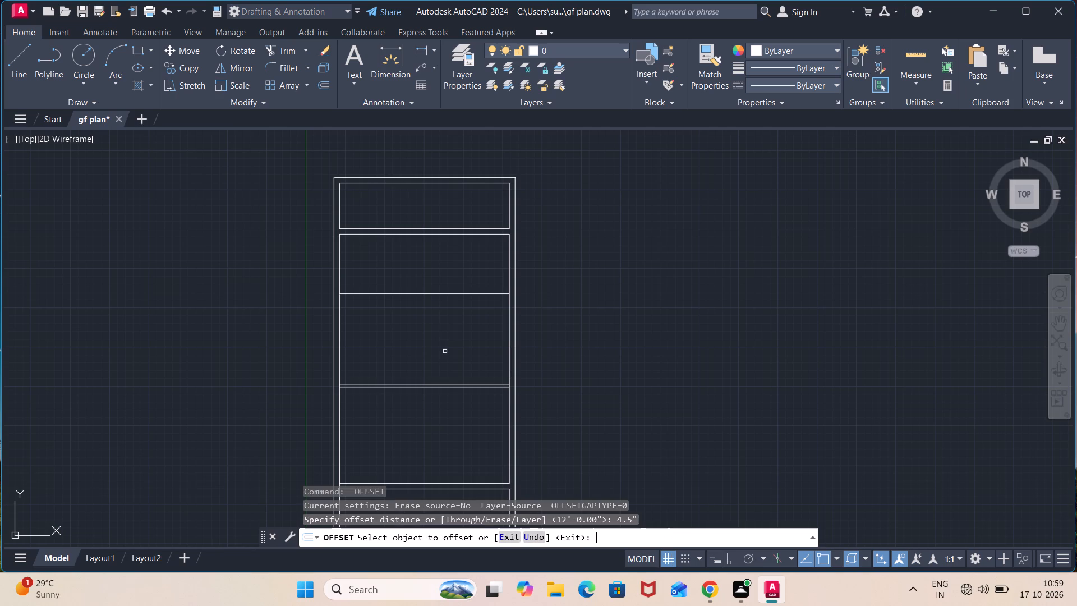
{"action": "left_click", "coordinate": [450, 295]}
{"action": "left_click", "coordinate": [454, 319]}
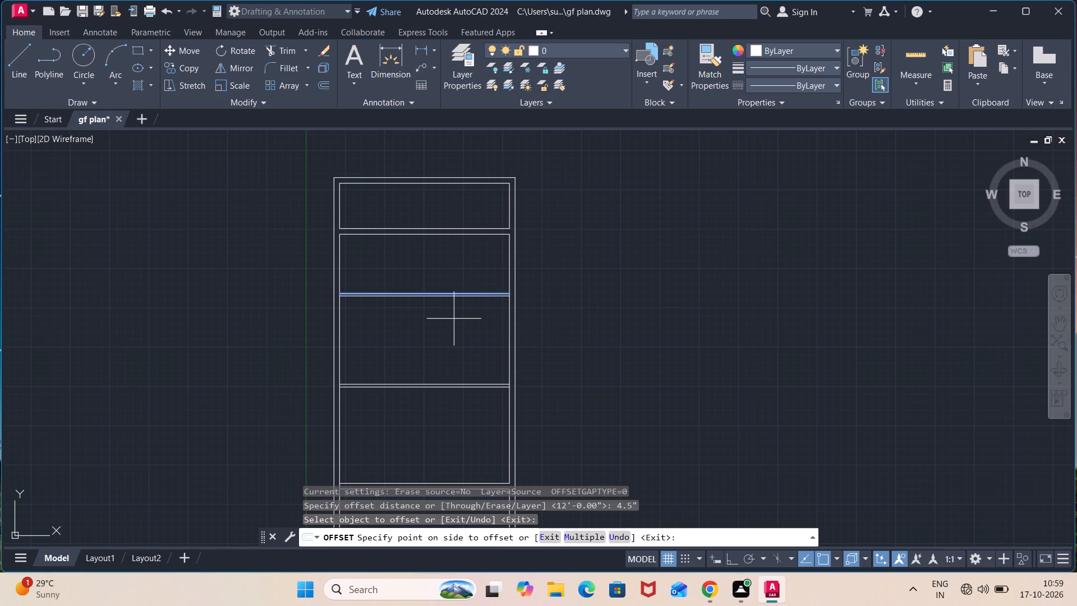
{"action": "key", "text": "space"}
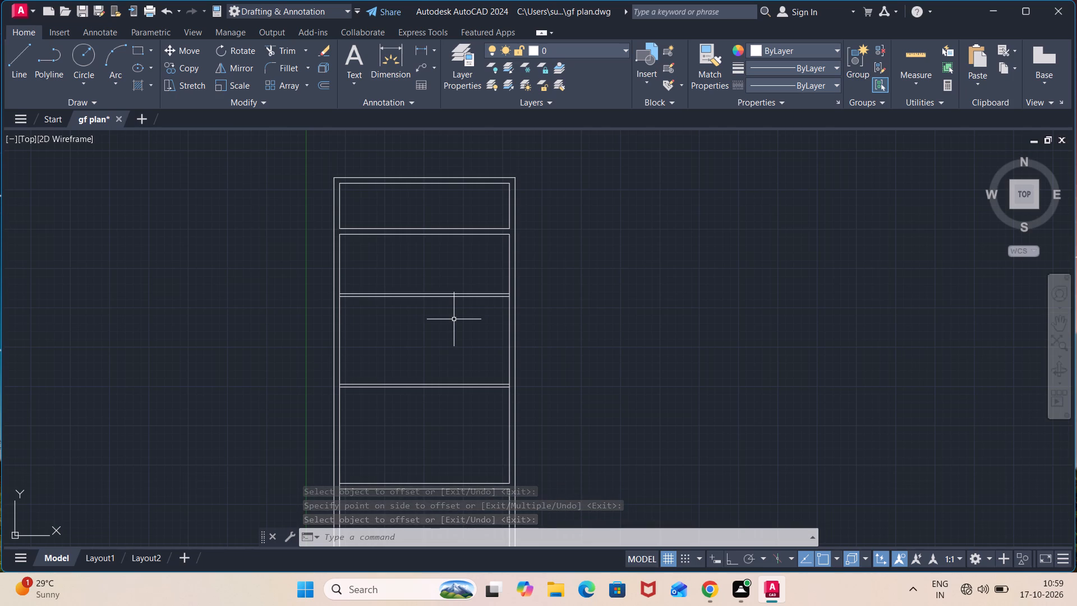
Trim the inner wall line segments at both ends of the upper 4.5" partition wall.
{"action": "type", "text": "tr"}
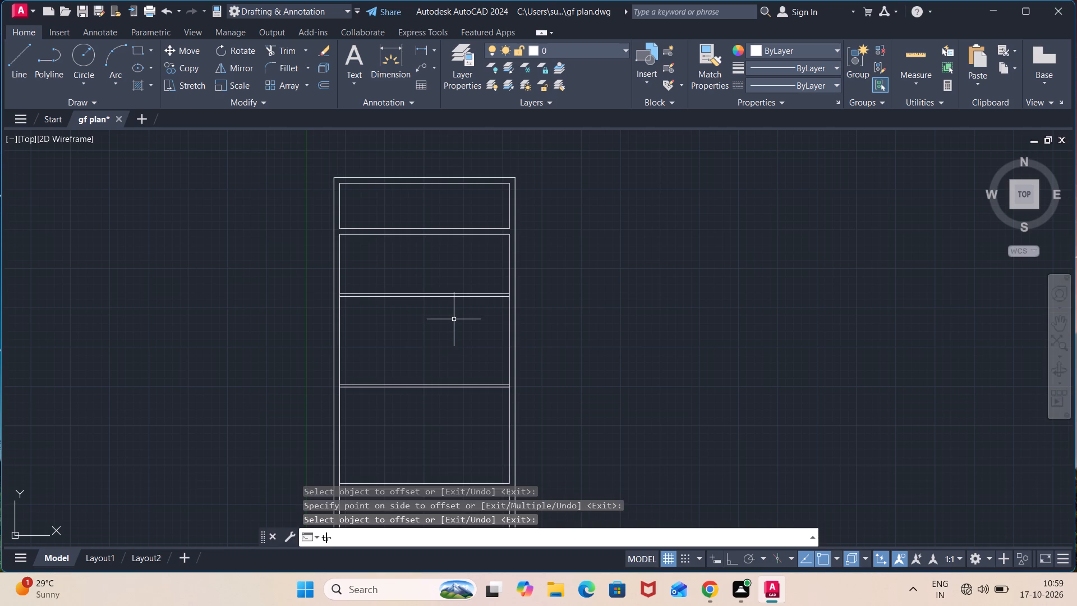
{"action": "key", "text": "Return"}
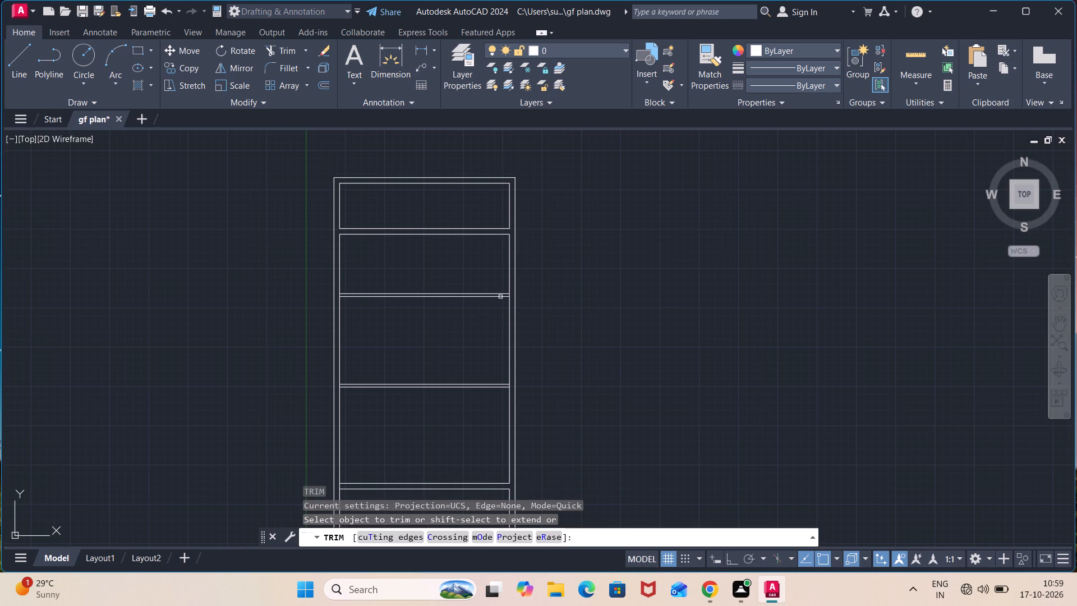
{"action": "scroll", "coordinate": [507, 293], "scroll_direction": "up", "scroll_amount": 2}
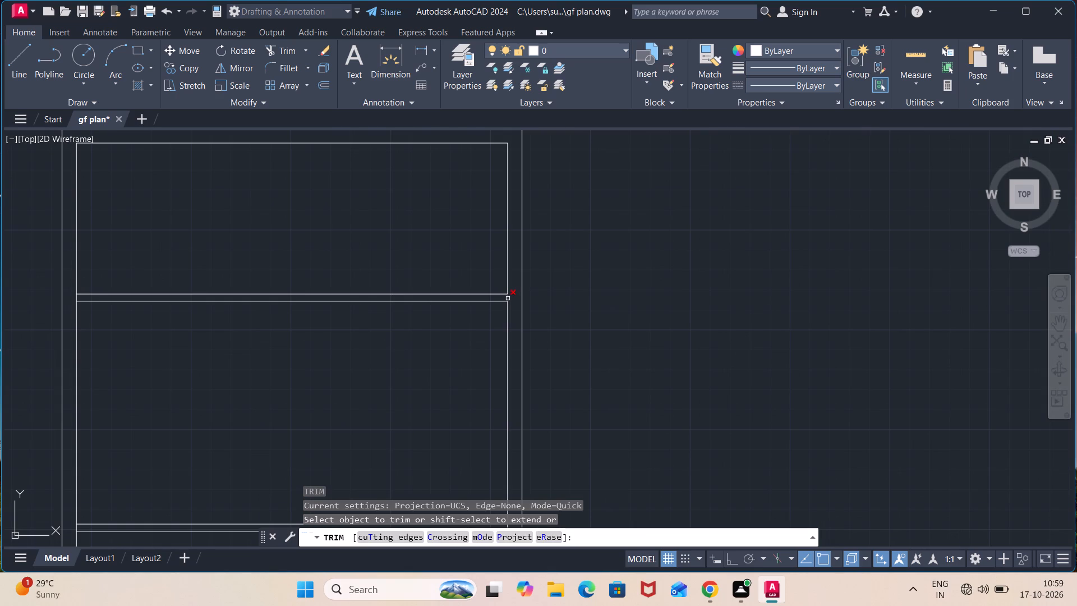
{"action": "left_click", "coordinate": [507, 299]}
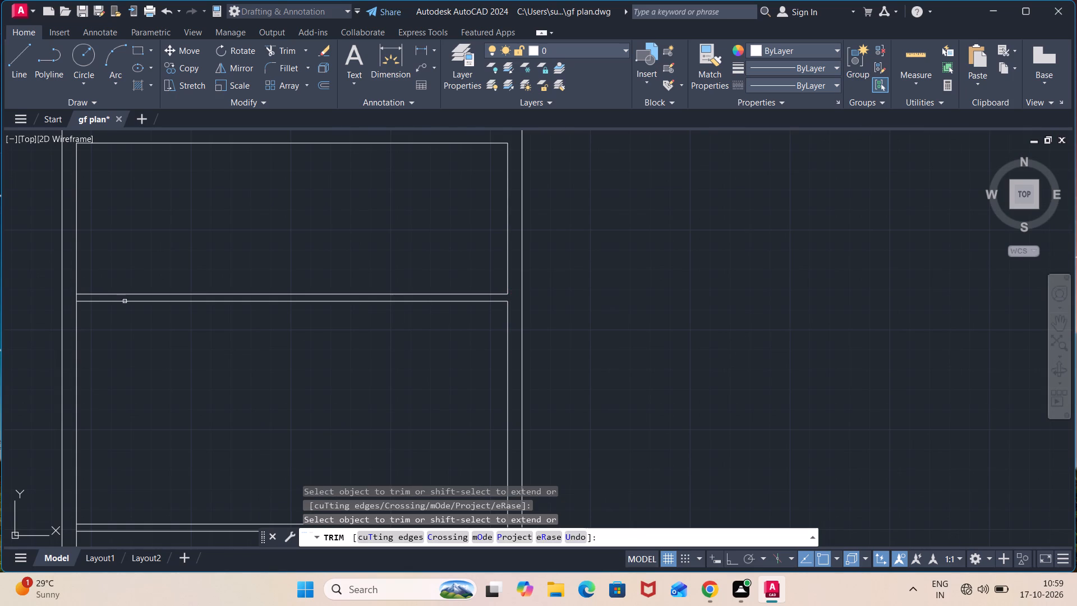
{"action": "scroll", "coordinate": [82, 302], "scroll_direction": "up", "scroll_amount": 1}
{"action": "left_click", "coordinate": [74, 295]}
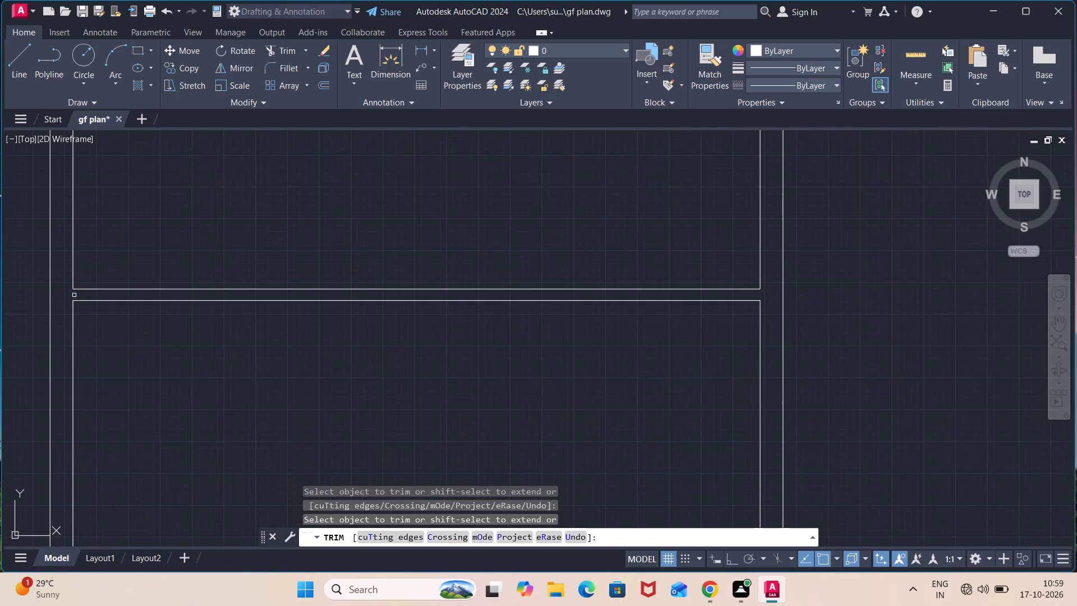
Trim the inner wall line segments at both ends of the lower 4.5" partition wall.
{"action": "scroll", "coordinate": [169, 362], "scroll_direction": "down", "scroll_amount": 2}
{"action": "middle_click_drag", "start_coordinate": [280, 399], "coordinate": [279, 380]}
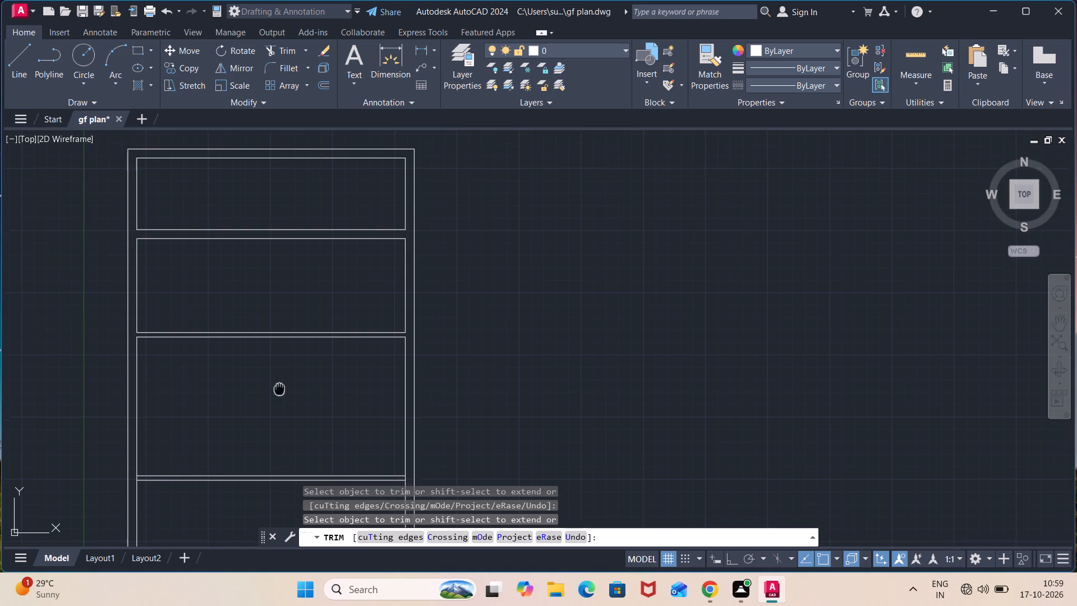
{"action": "middle_click_drag", "start_coordinate": [279, 380], "coordinate": [265, 288]}
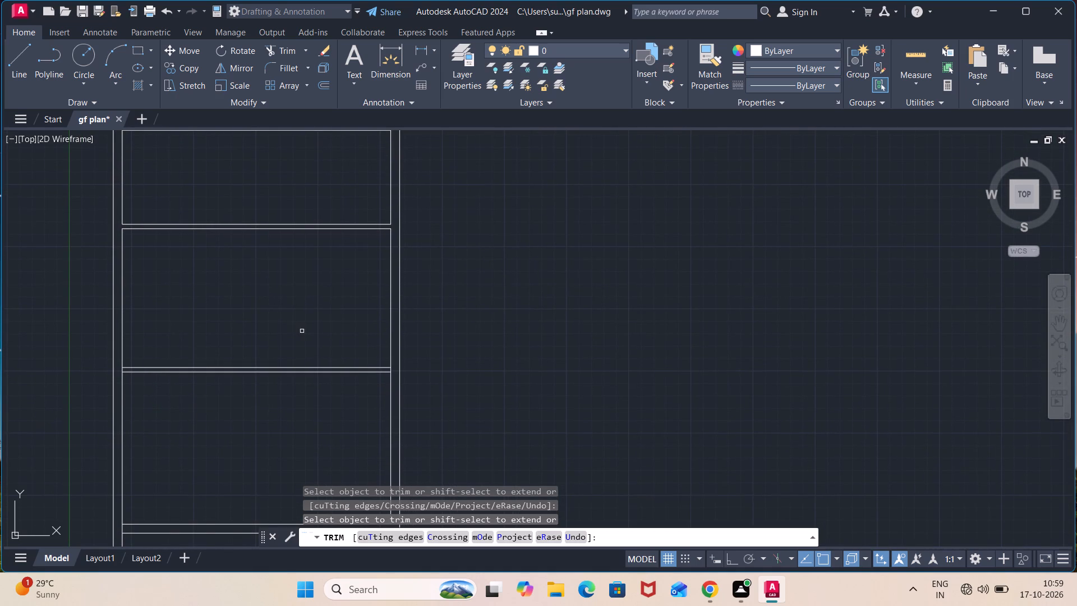
{"action": "scroll", "coordinate": [391, 368], "scroll_direction": "up", "scroll_amount": 2}
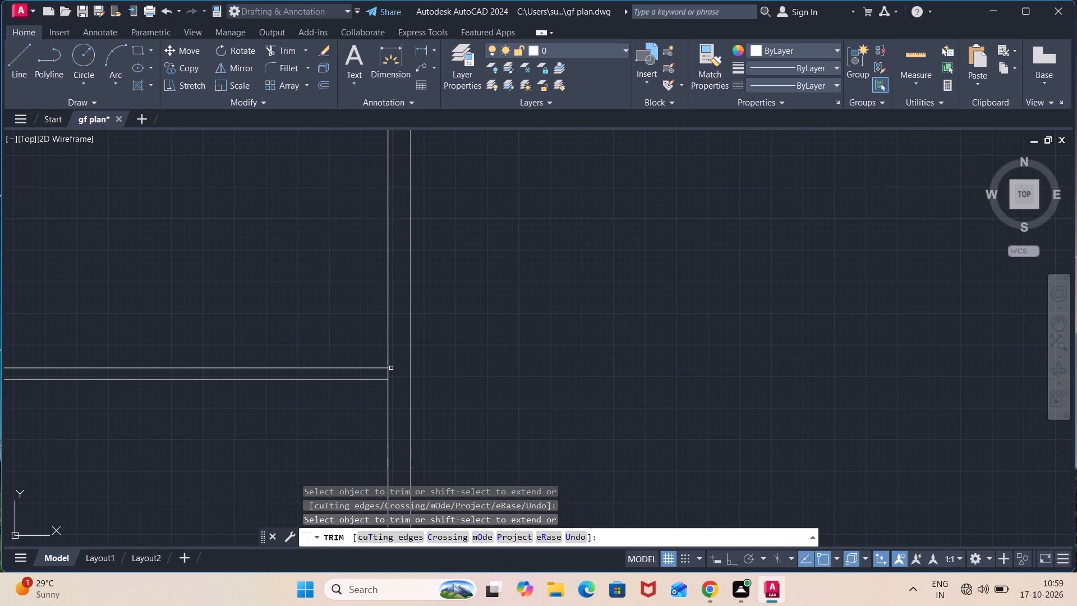
{"action": "left_click", "coordinate": [387, 374]}
{"action": "scroll", "coordinate": [323, 335], "scroll_direction": "down", "scroll_amount": 2}
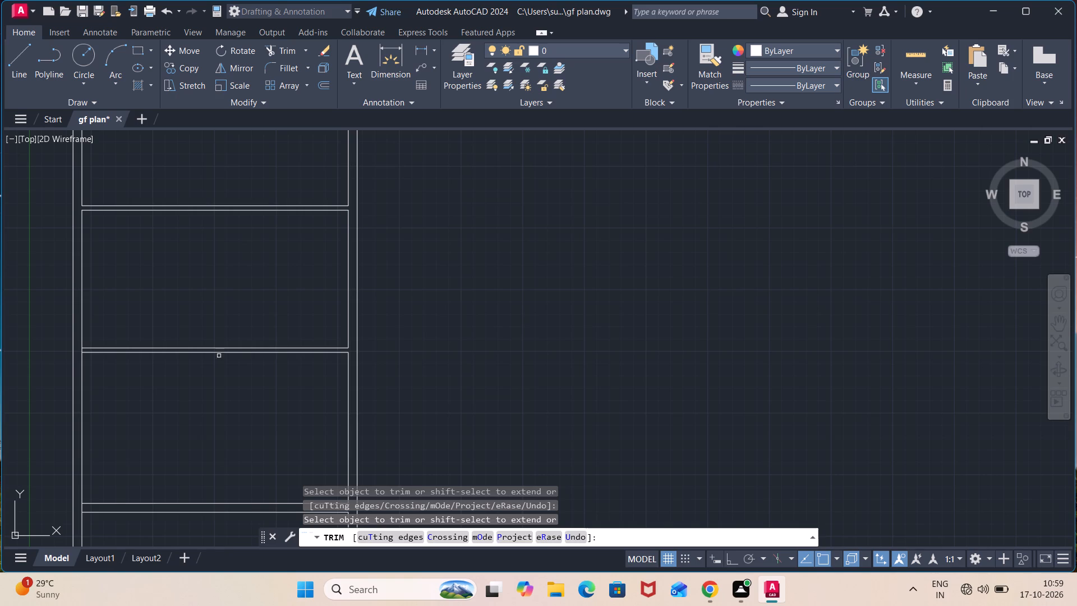
{"action": "scroll", "coordinate": [86, 347], "scroll_direction": "up", "scroll_amount": 2}
{"action": "left_click", "coordinate": [75, 356]}
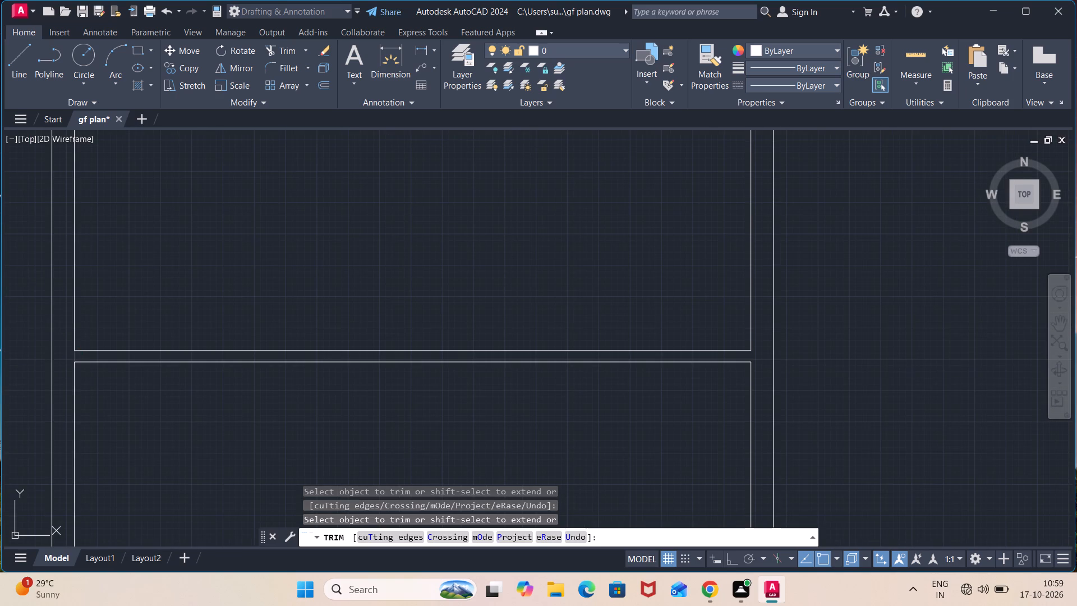
{"action": "scroll", "coordinate": [200, 295], "scroll_direction": "down", "scroll_amount": 3}
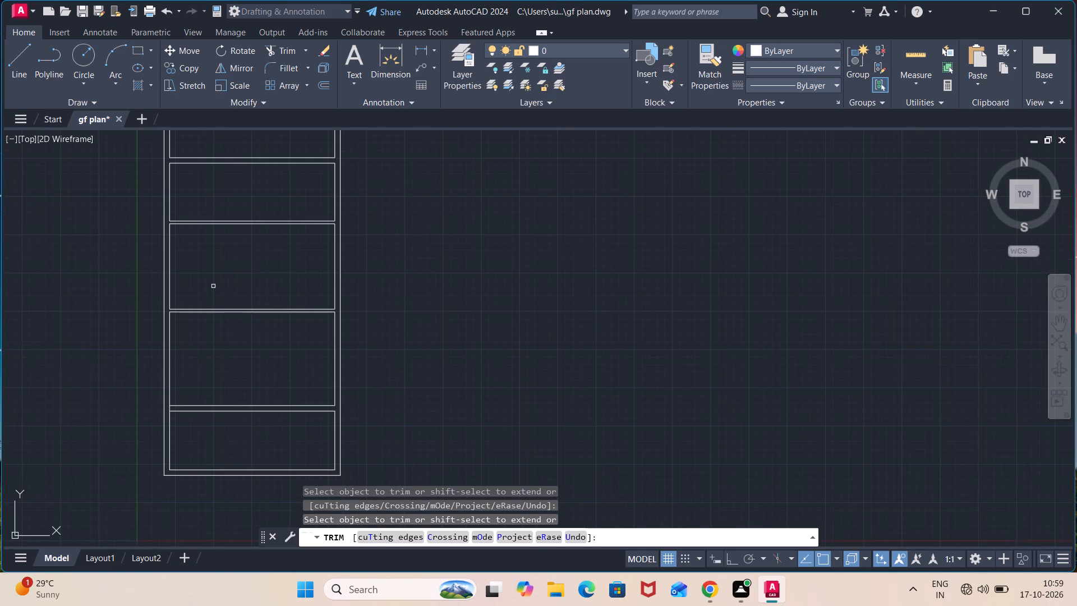
{"action": "key", "text": "Escape"}
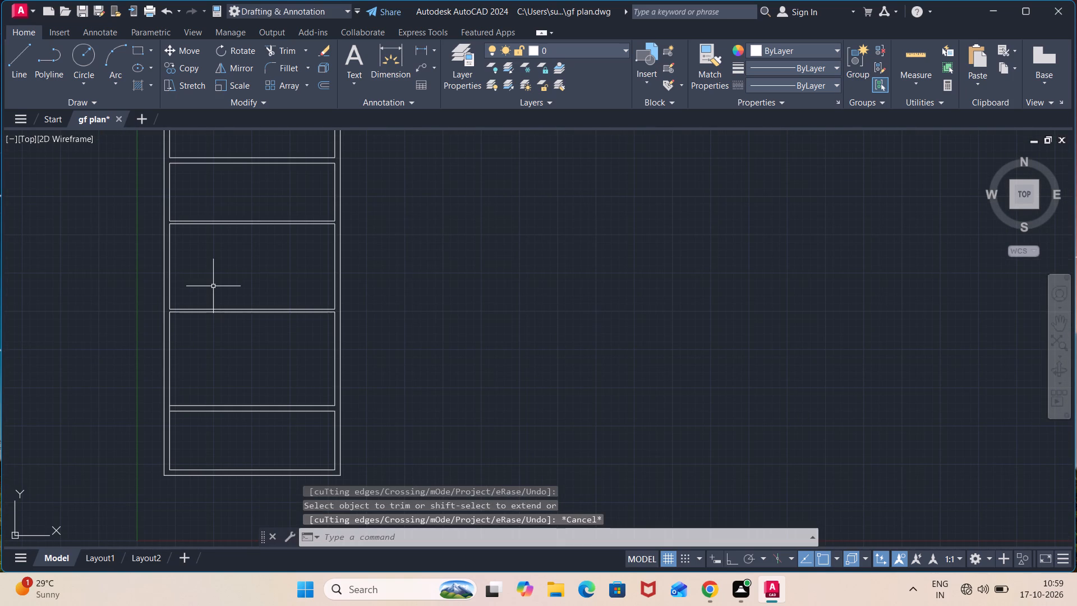
Offset the right inner wall line 13'1" leftward in the room between the lower cross wall and the lower 4.5" partition.
{"action": "key", "text": "o"}
{"action": "key", "text": "Return"}
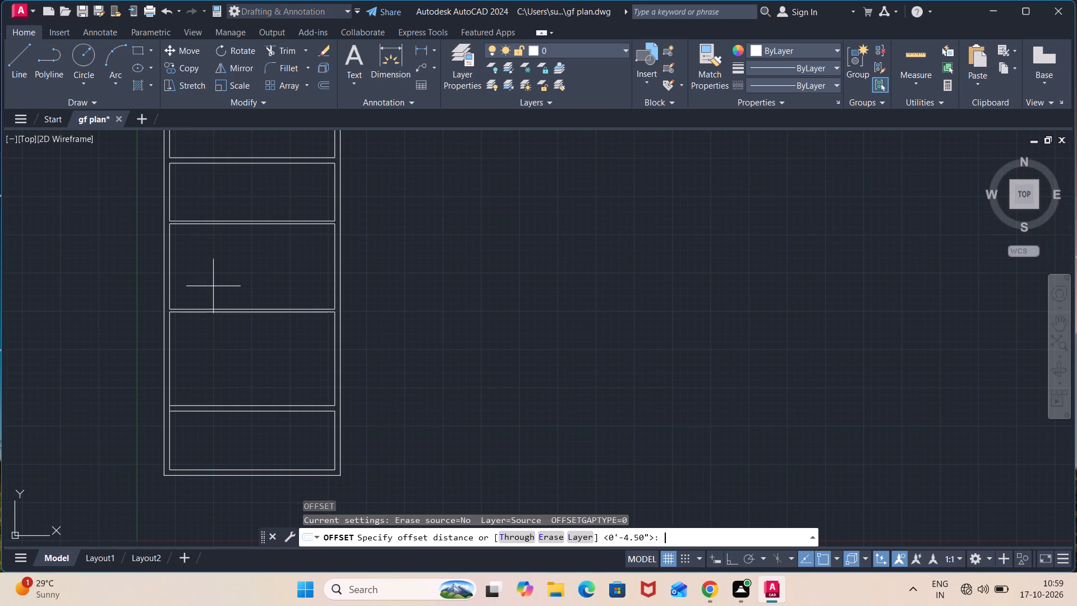
{"action": "type", "text": "13'1\""}
{"action": "key", "text": "Return"}
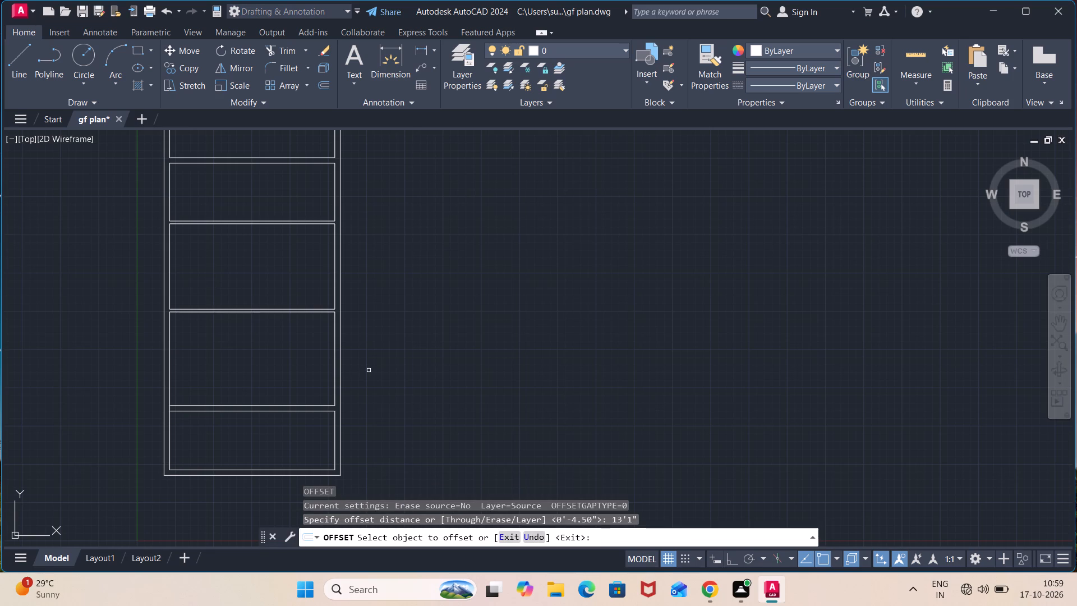
{"action": "left_click", "coordinate": [334, 374]}
{"action": "left_click", "coordinate": [275, 373]}
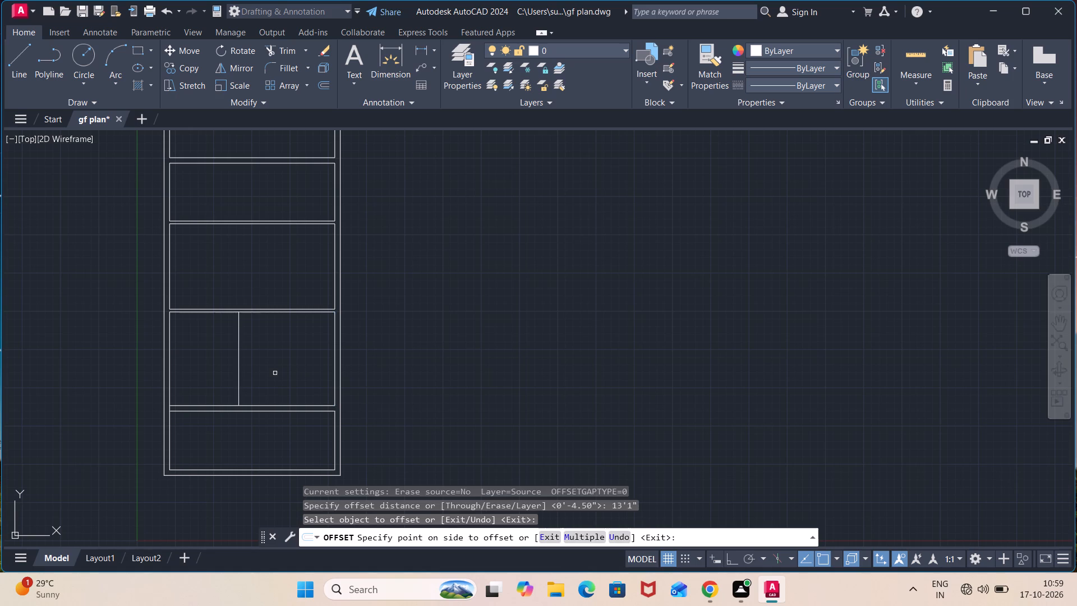
{"action": "key", "text": "space"}
Offset the new vertical line 4.5" leftward to give the vertical partition wall its thickness.
{"action": "key", "text": "space"}
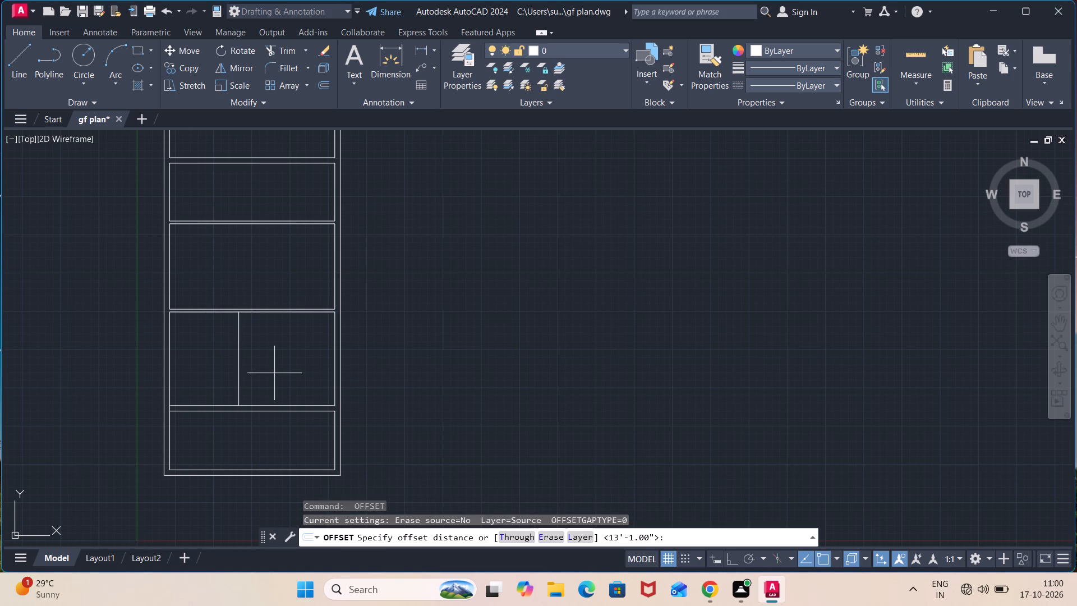
{"action": "type", "text": "4.5"}
{"action": "key", "text": "shift+quotedbl"}
{"action": "key", "text": "Return"}
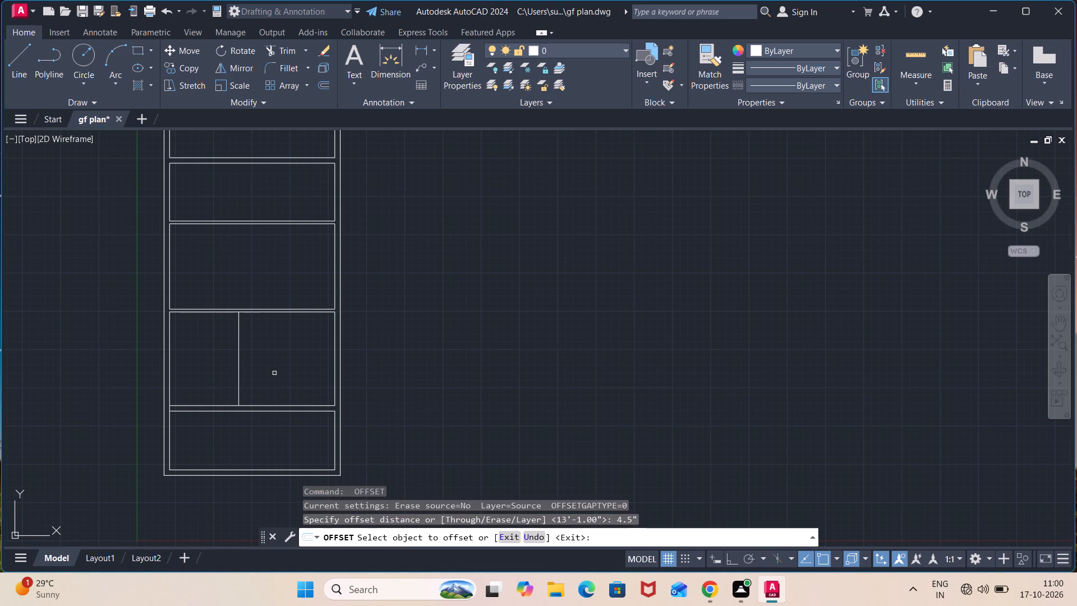
{"action": "left_click", "coordinate": [238, 364]}
{"action": "left_click", "coordinate": [198, 362]}
{"action": "scroll", "coordinate": [198, 362], "scroll_direction": "up", "scroll_amount": 1}
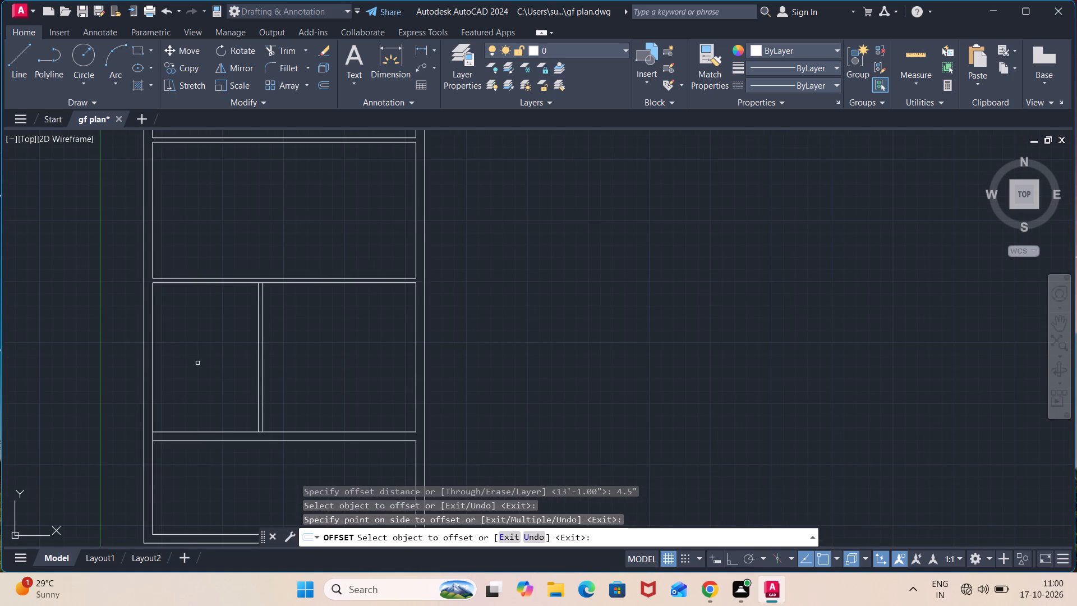
{"action": "key", "text": "Escape"}
Trim the horizontal wall line segments between the two vertical partition lines at the partition's lower and upper ends.
{"action": "type", "text": "tr"}
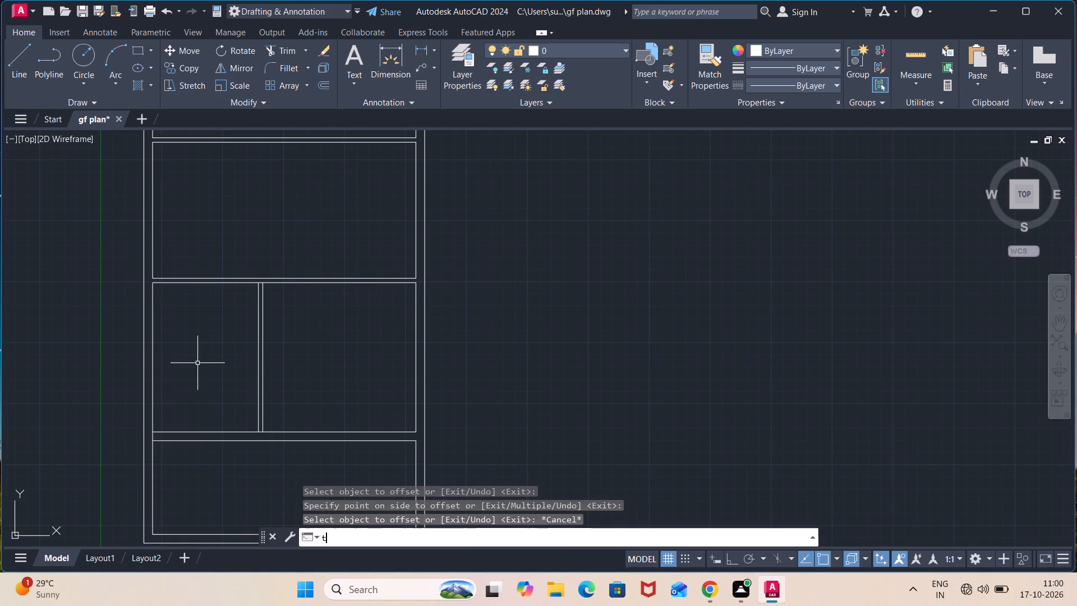
{"action": "key", "text": "Return"}
{"action": "scroll", "coordinate": [259, 435], "scroll_direction": "up", "scroll_amount": 1}
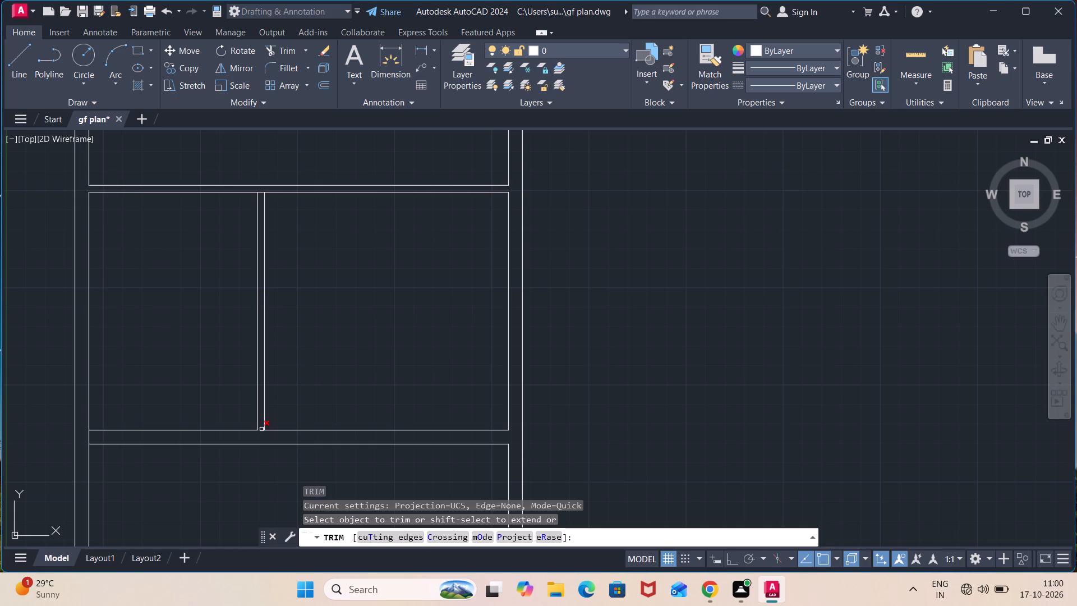
{"action": "left_click", "coordinate": [261, 429]}
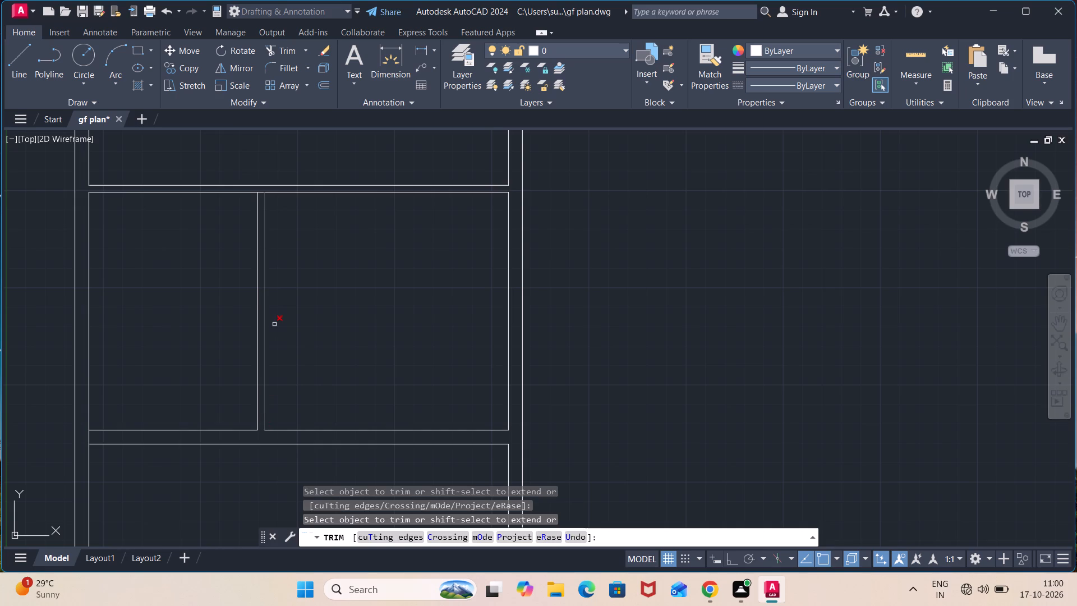
{"action": "left_click", "coordinate": [261, 194]}
{"action": "key", "text": "Escape"}
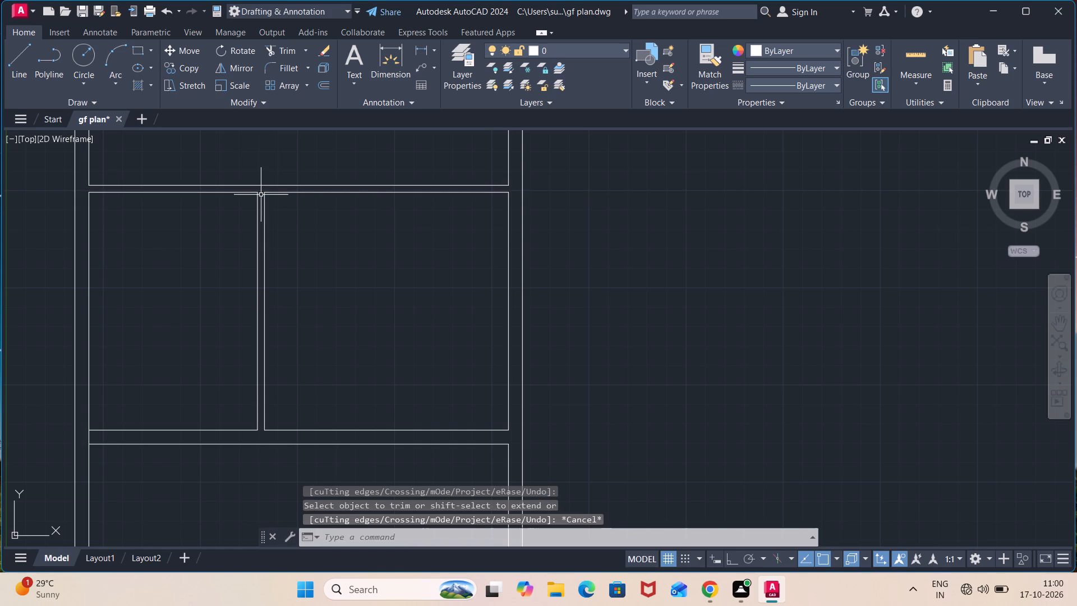
Offset the upper wall line of the small room left of the vertical partition 8'11" downward.
{"action": "key", "text": "o"}
{"action": "key", "text": "Return"}
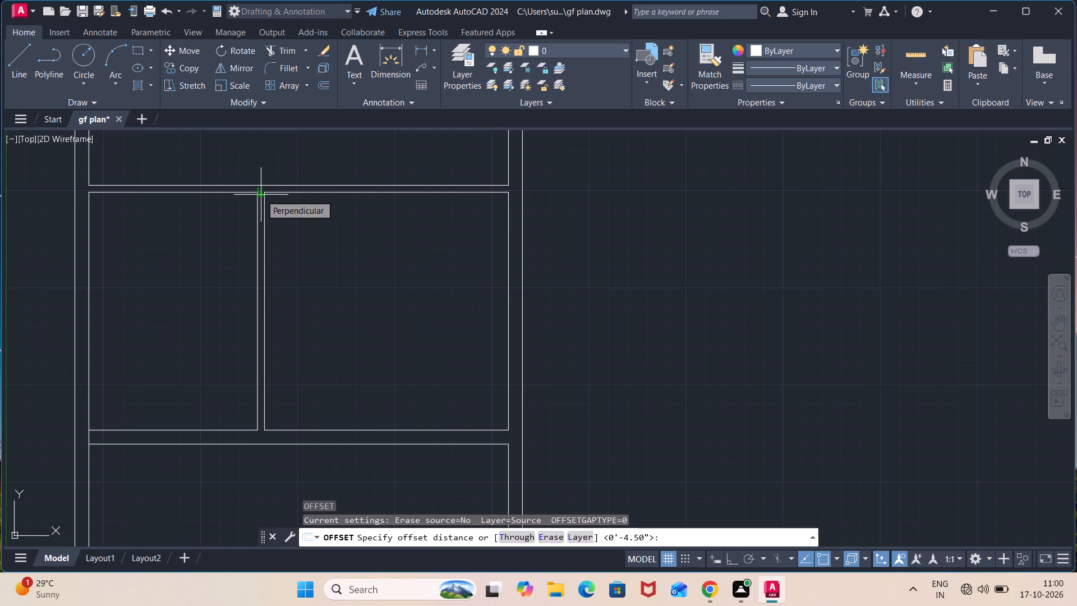
{"action": "type", "text": "8'11\""}
{"action": "key", "text": "Return"}
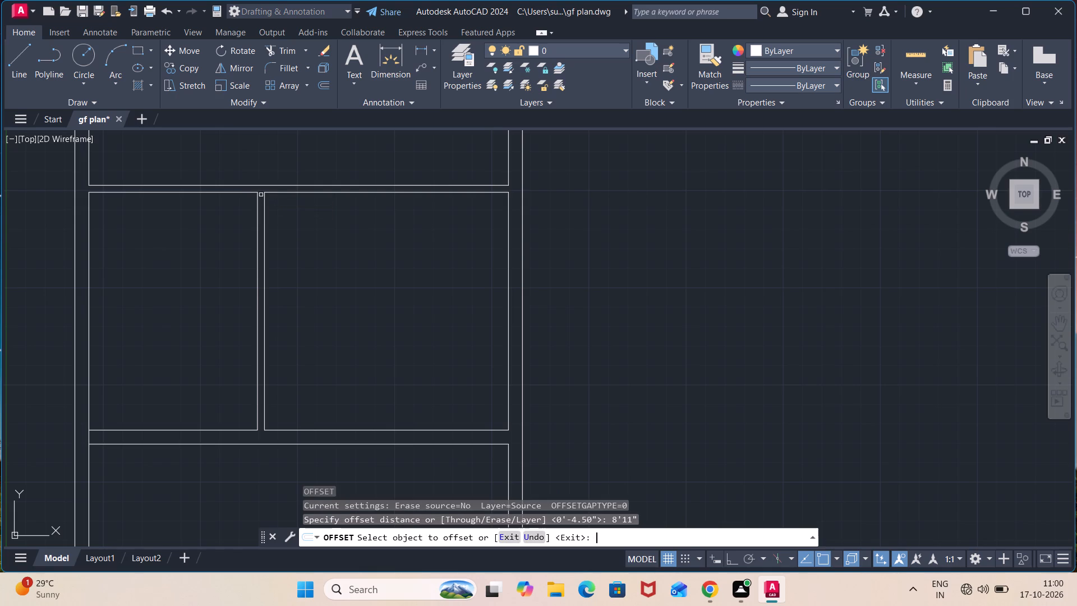
{"action": "left_click", "coordinate": [232, 191]}
{"action": "left_click", "coordinate": [197, 309]}
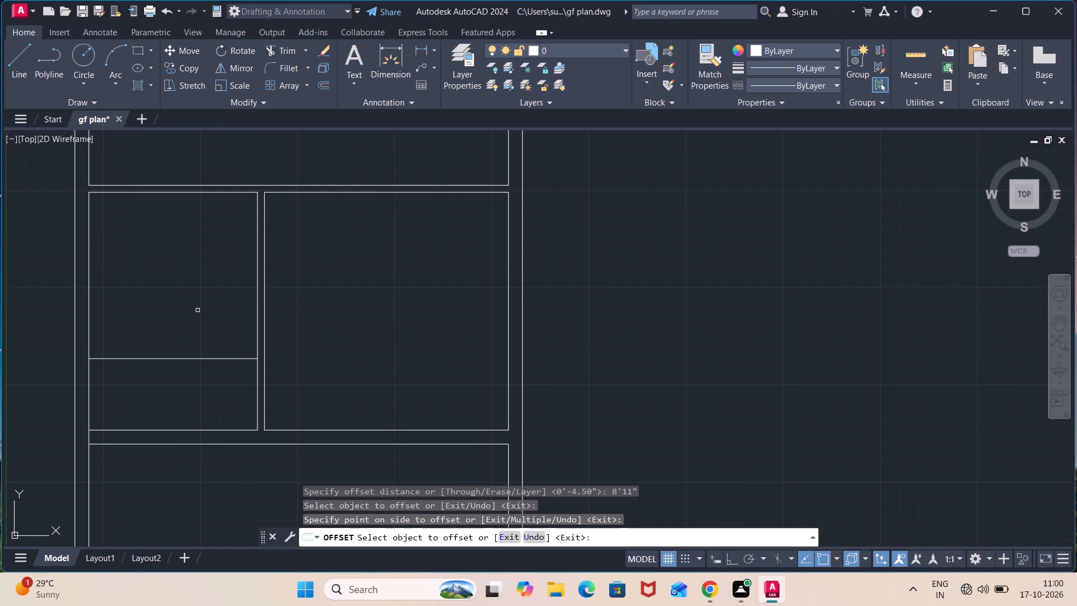
{"action": "key", "text": "space"}
Offset the new horizontal line in the left room 9" downward.
{"action": "key", "text": "space"}
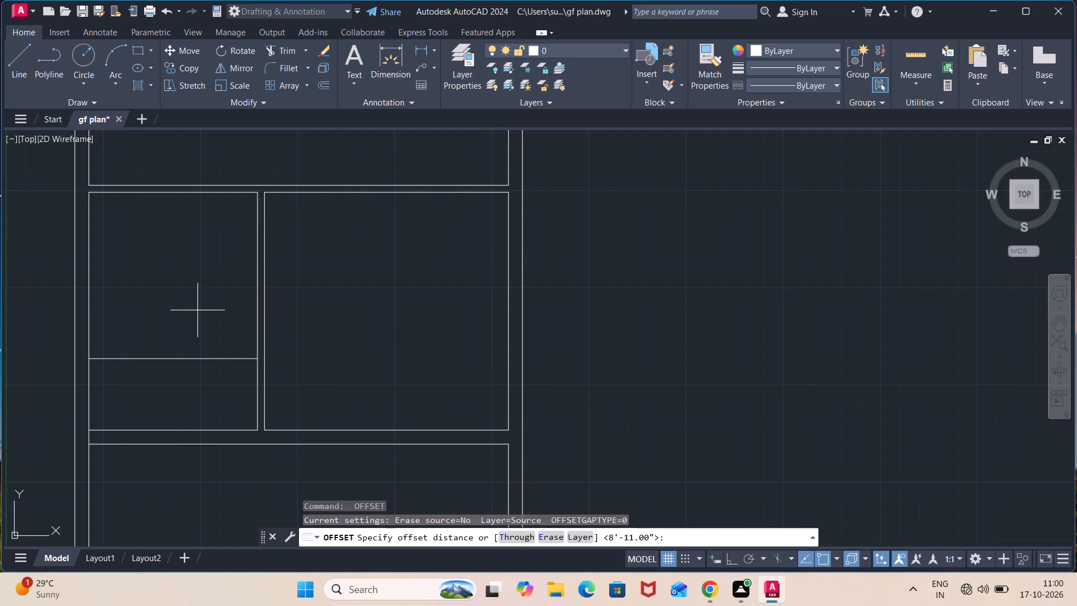
{"action": "type", "text": "9\""}
{"action": "key", "text": "Return"}
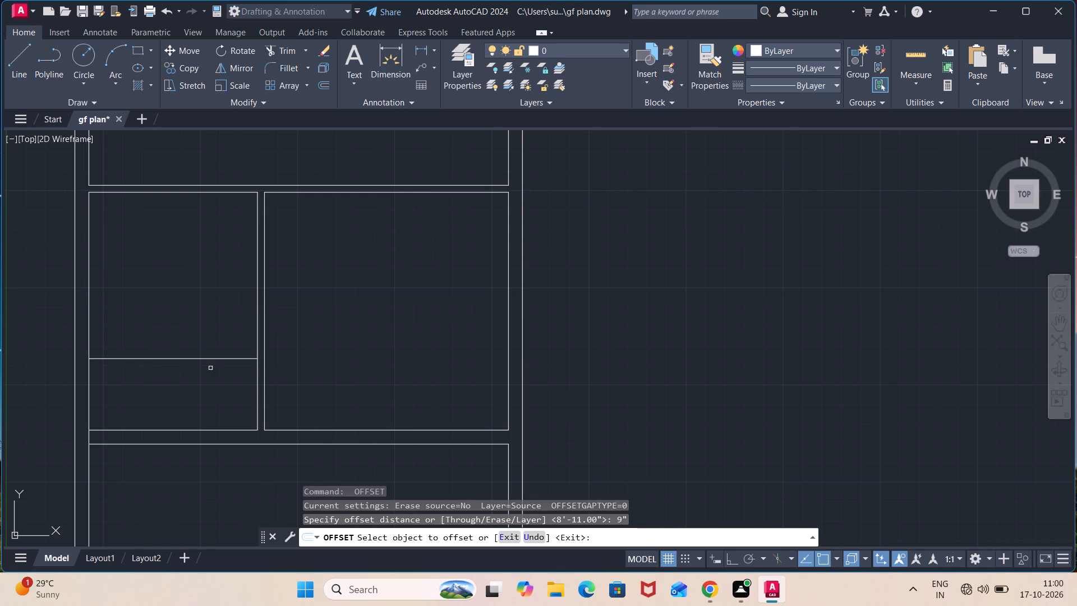
{"action": "left_click", "coordinate": [218, 357]}
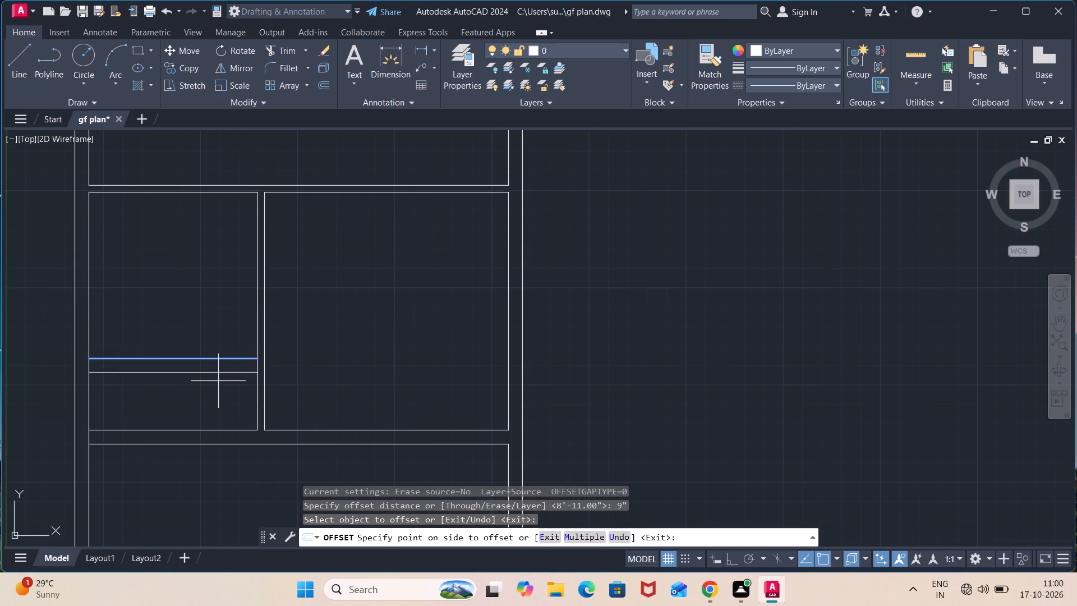
{"action": "left_click", "coordinate": [218, 381]}
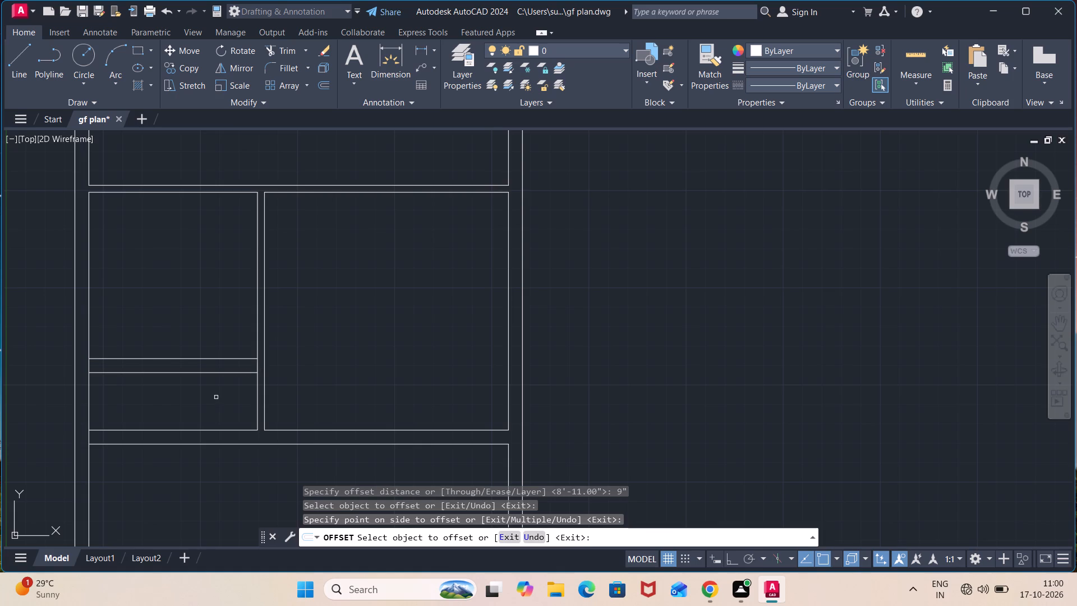
{"action": "key", "text": "Escape"}
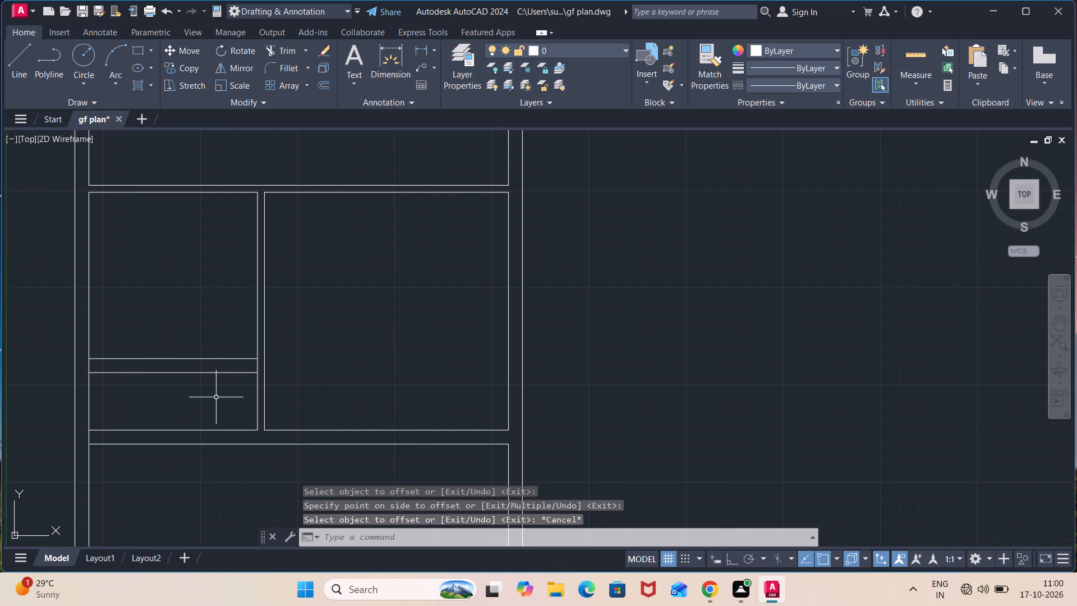
Trim away the lower cross wall's upper line where it runs left of the vertical partition.
{"action": "type", "text": "tr"}
{"action": "key", "text": "Return"}
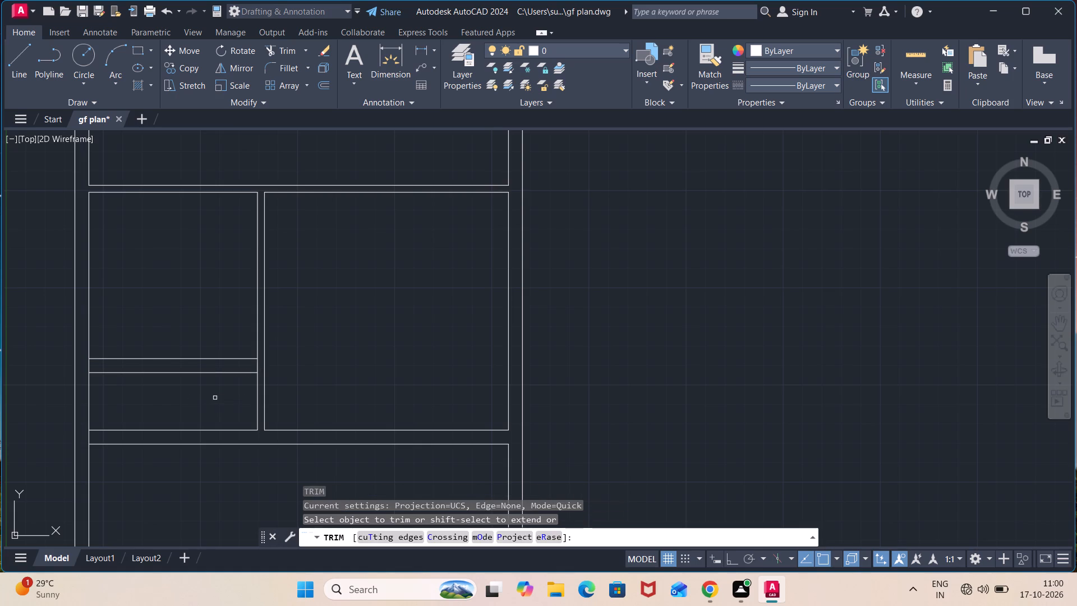
{"action": "left_click", "coordinate": [215, 411]}
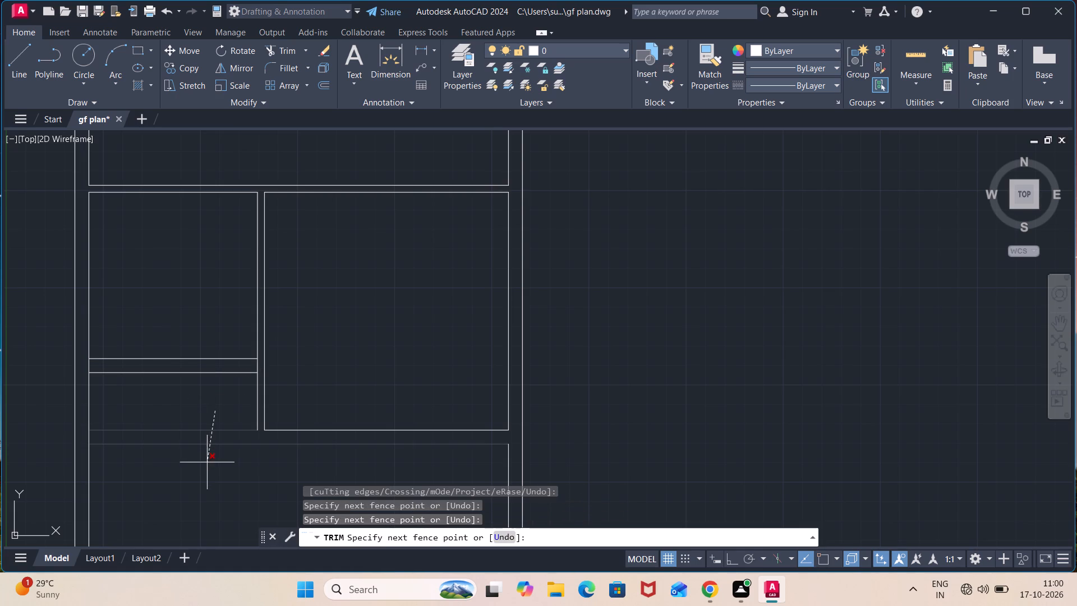
{"action": "left_click", "coordinate": [211, 438]}
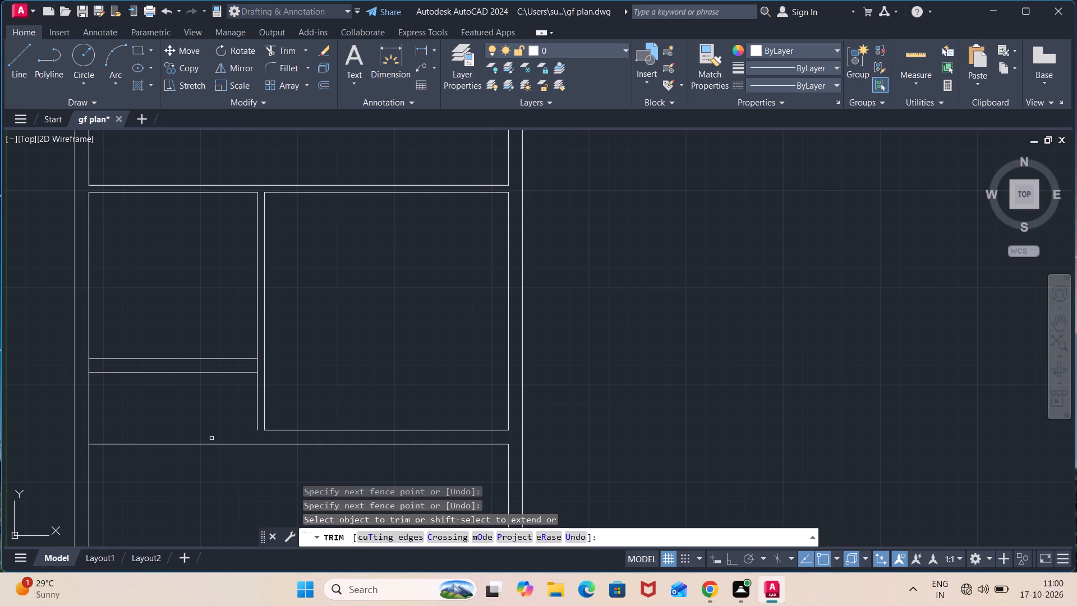
{"action": "key", "text": "Escape"}
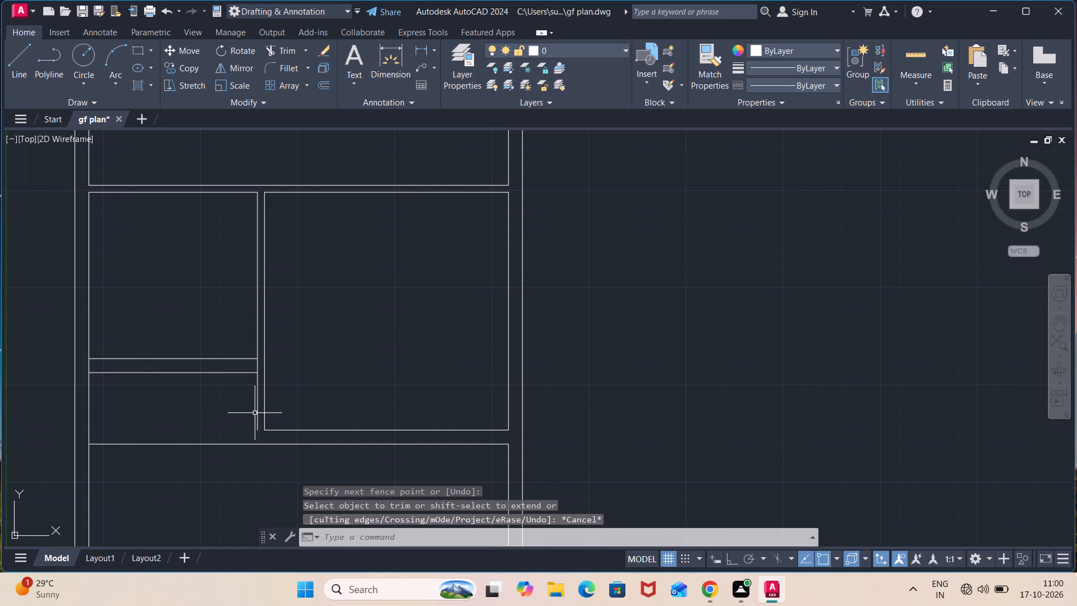
Stretch the lower end of the vertical partition's left line down to the lower cross wall's bottom line.
{"action": "left_click", "coordinate": [257, 407]}
{"action": "left_click", "coordinate": [257, 429]}
{"action": "left_click", "coordinate": [257, 443]}
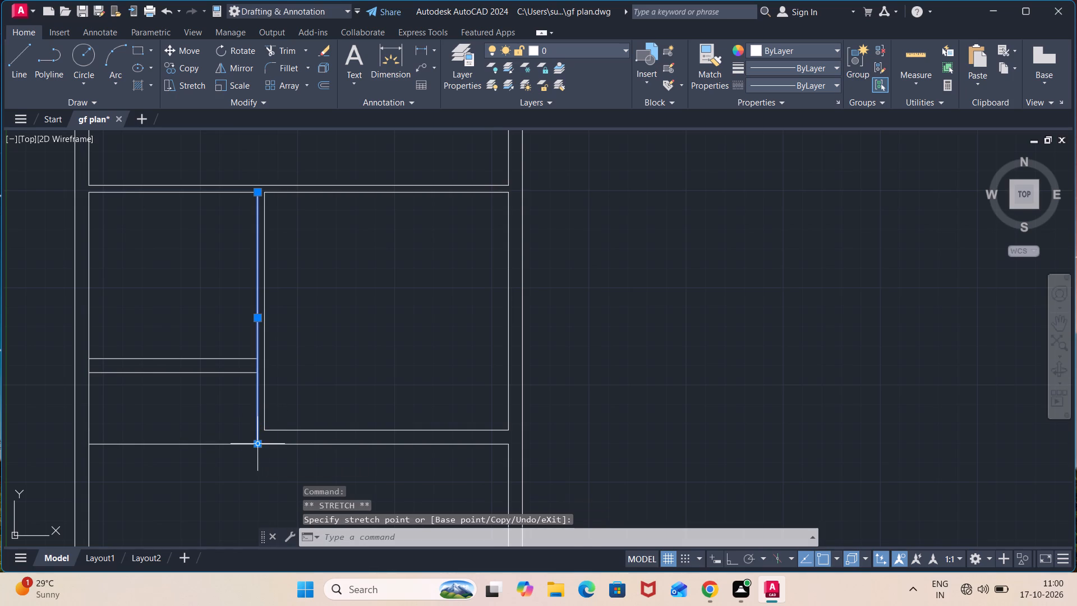
{"action": "key", "text": "Escape"}
{"action": "key", "text": "Escape"}
Trim away the lower cross wall's bottom line where it runs left of the vertical partition.
{"action": "type", "text": "tr"}
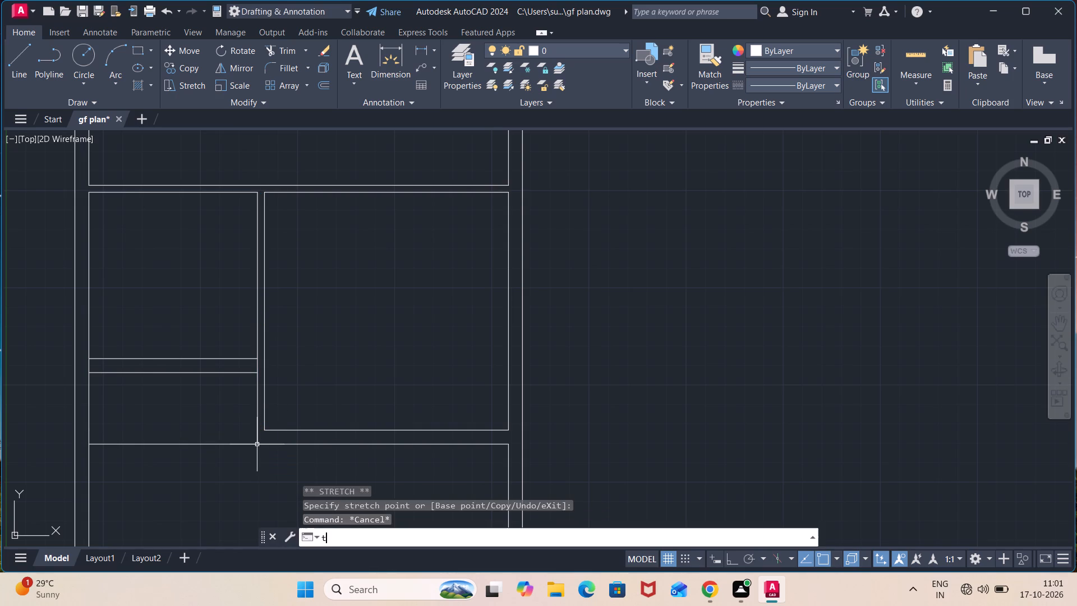
{"action": "key", "text": "Return"}
{"action": "left_click", "coordinate": [228, 447]}
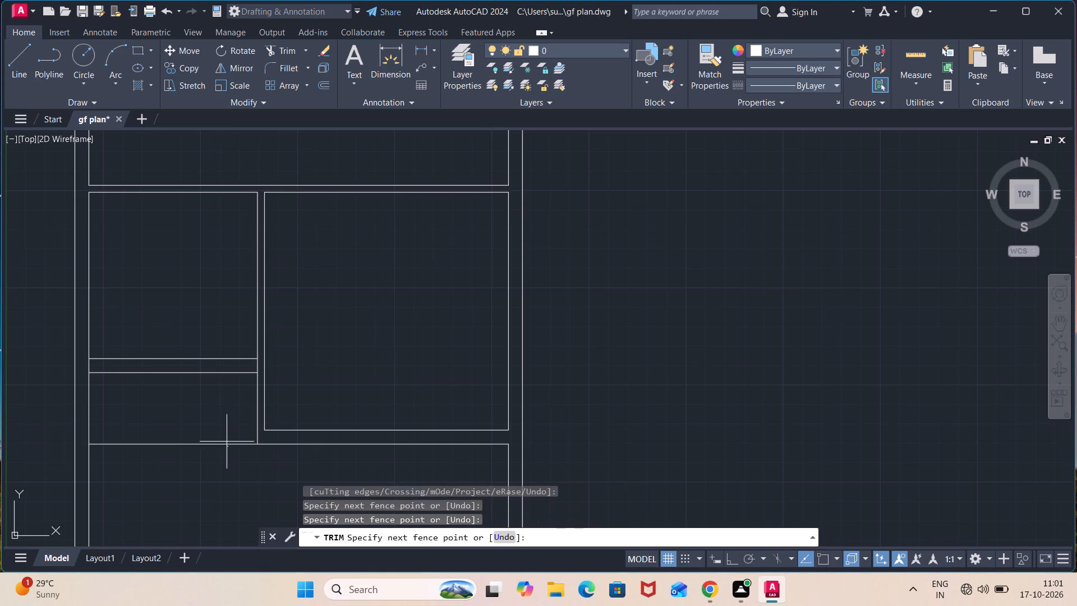
{"action": "left_click", "coordinate": [227, 428]}
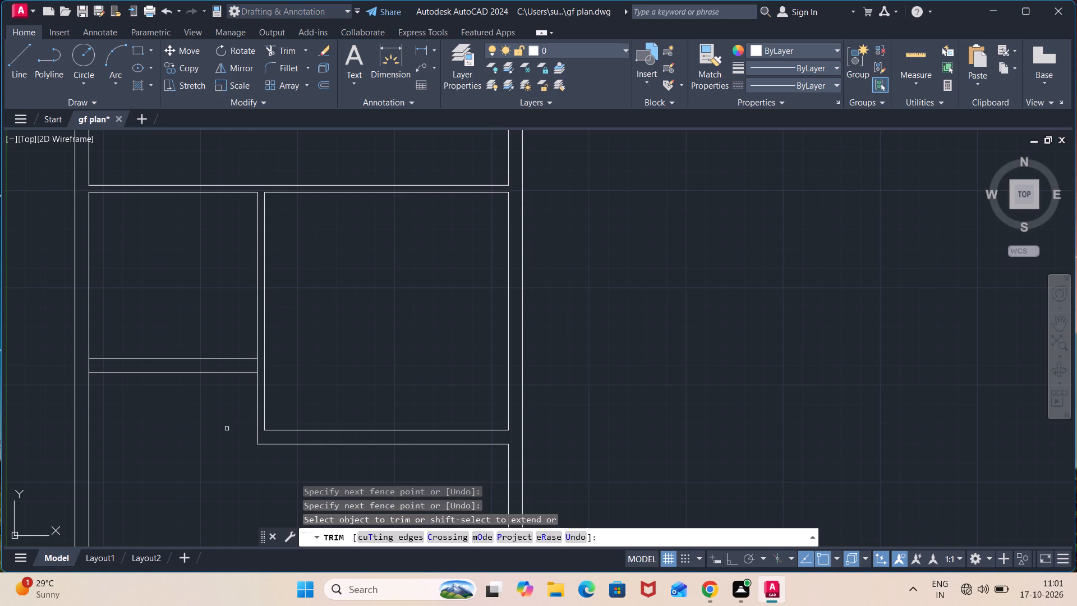
{"action": "key", "text": "Escape"}
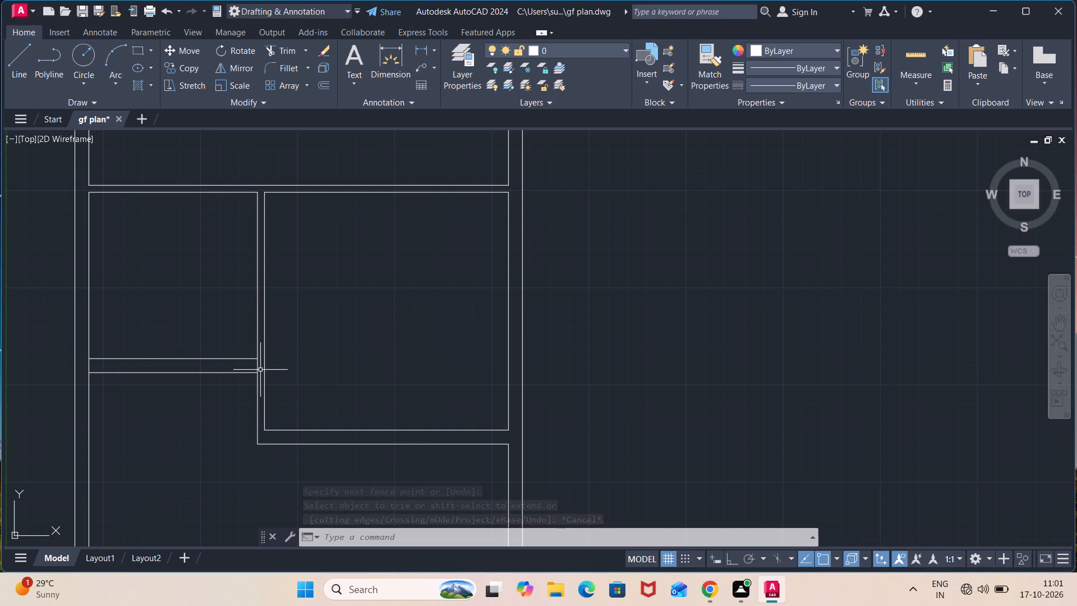
Delete the upper of the two horizontal lines spaced 9" apart in the left room.
{"action": "scroll", "coordinate": [260, 369], "scroll_direction": "up", "scroll_amount": 1}
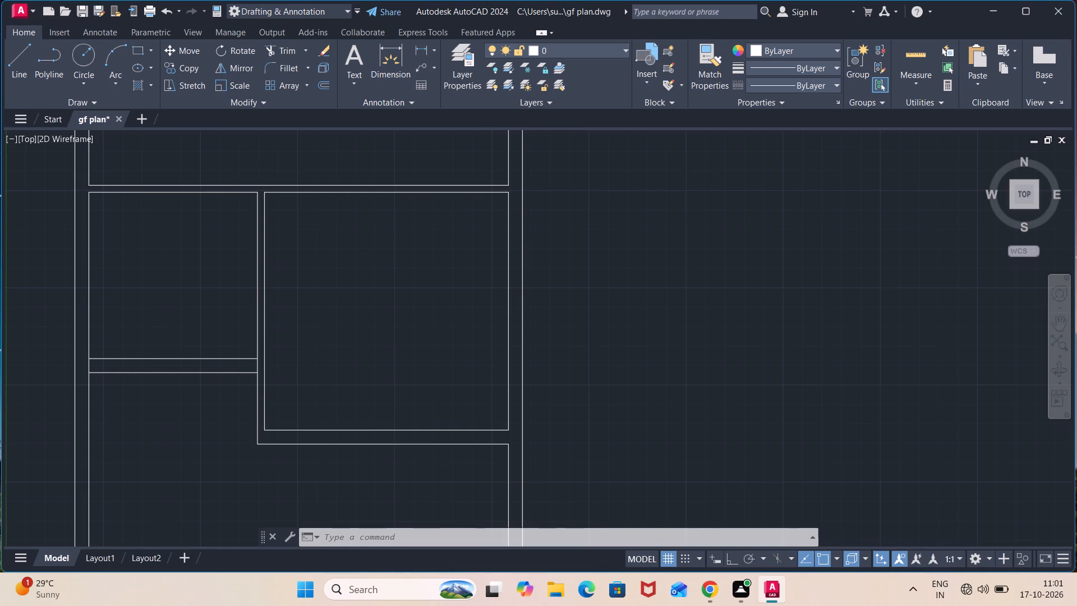
{"action": "scroll", "coordinate": [260, 369], "scroll_direction": "down", "scroll_amount": 2}
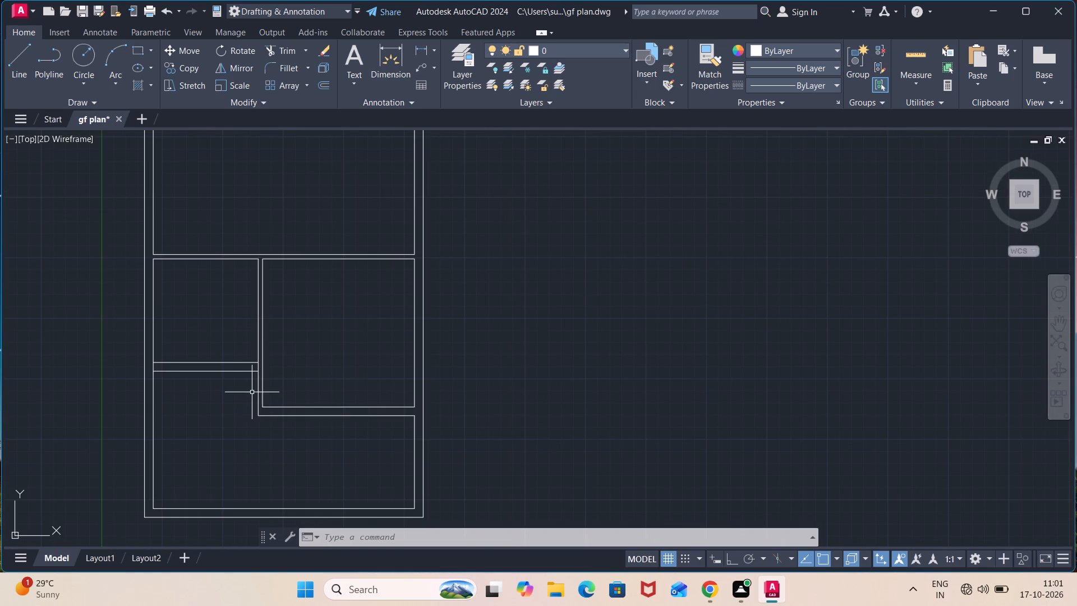
{"action": "left_click", "coordinate": [249, 361]}
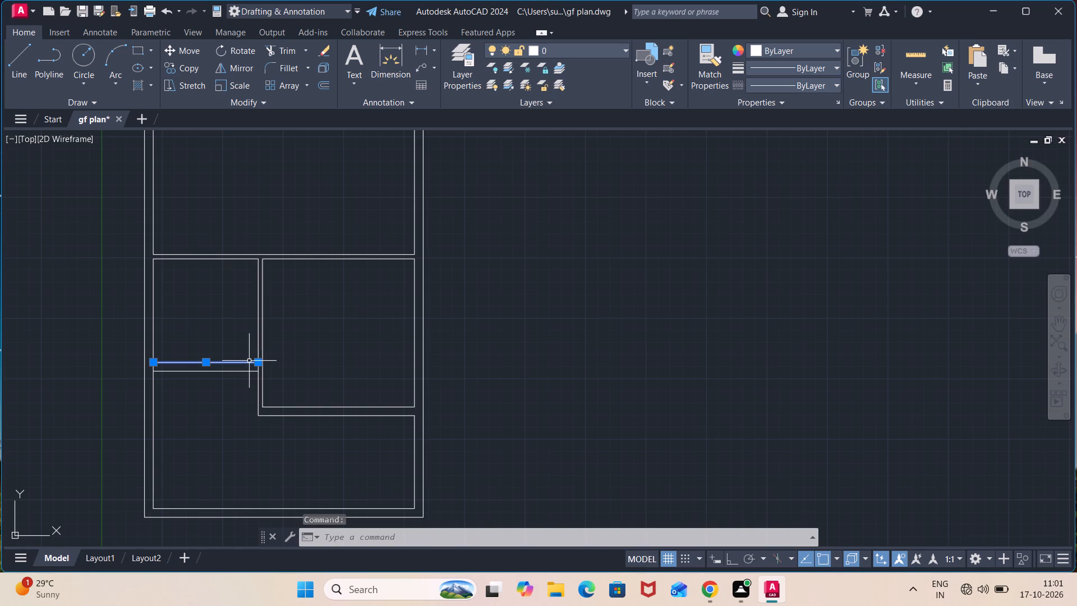
{"action": "key", "text": "Delete"}
Offset the remaining horizontal line in the left room 4.5" upward to form a partition wall.
{"action": "key", "text": "o"}
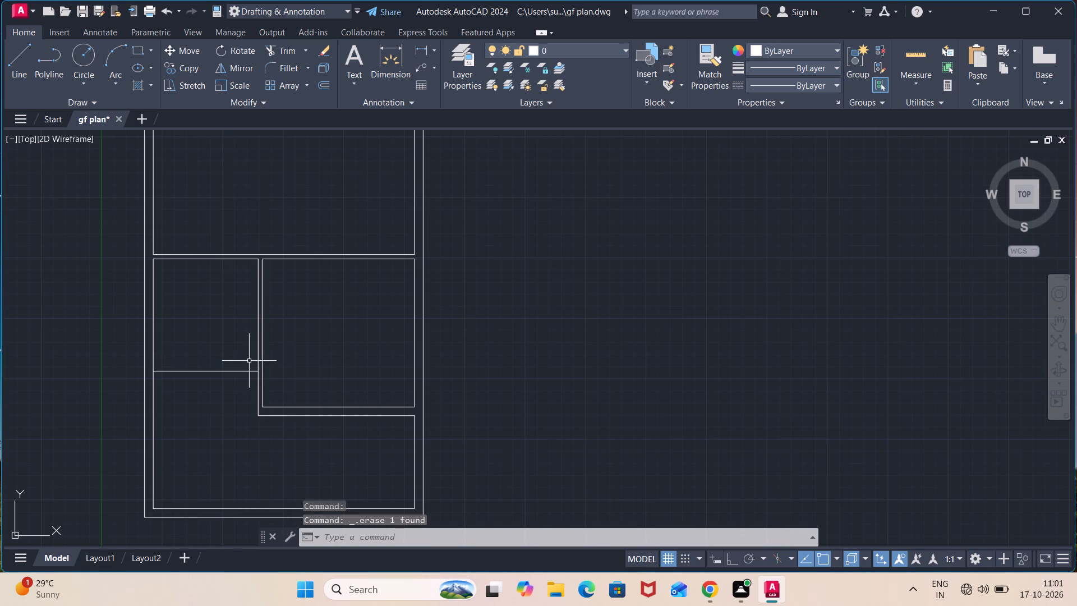
{"action": "key", "text": "Return"}
{"action": "type", "text": "4.5\""}
{"action": "key", "text": "Return"}
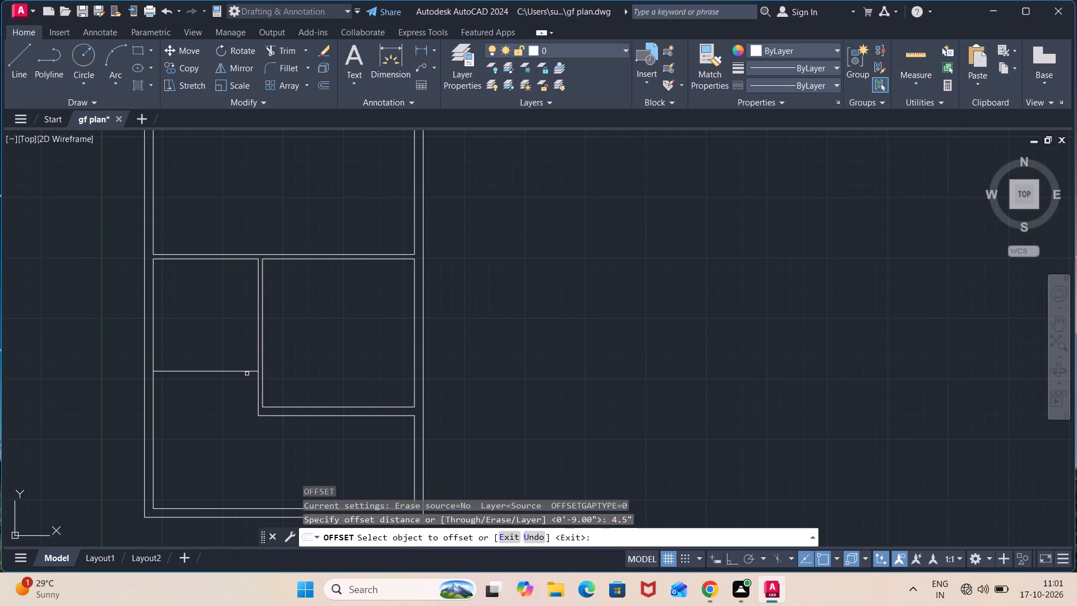
{"action": "left_click", "coordinate": [247, 371]}
{"action": "left_click", "coordinate": [245, 352]}
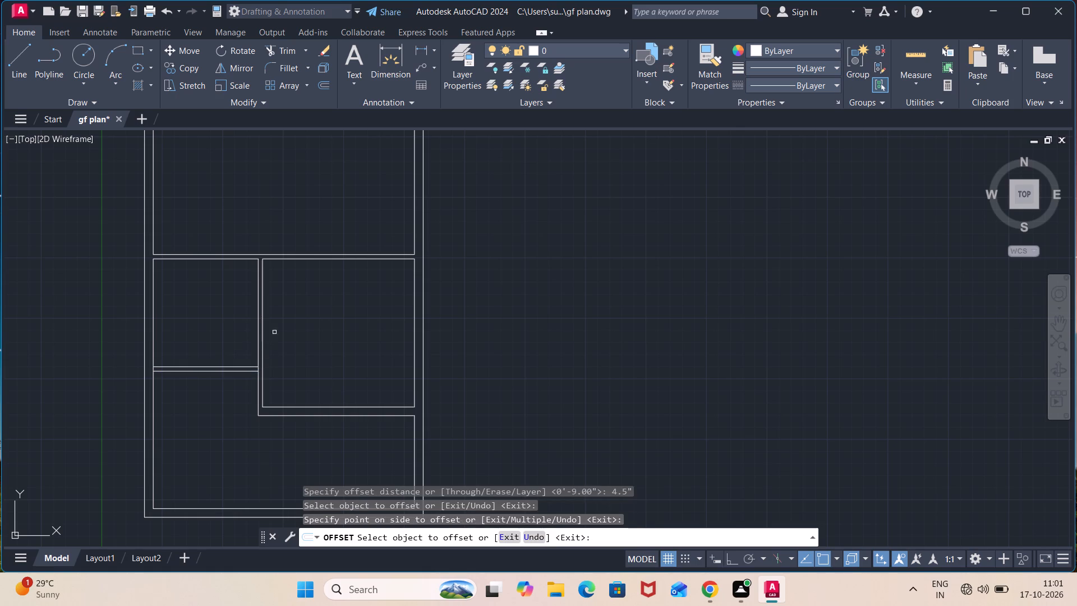
{"action": "key", "text": "Escape"}
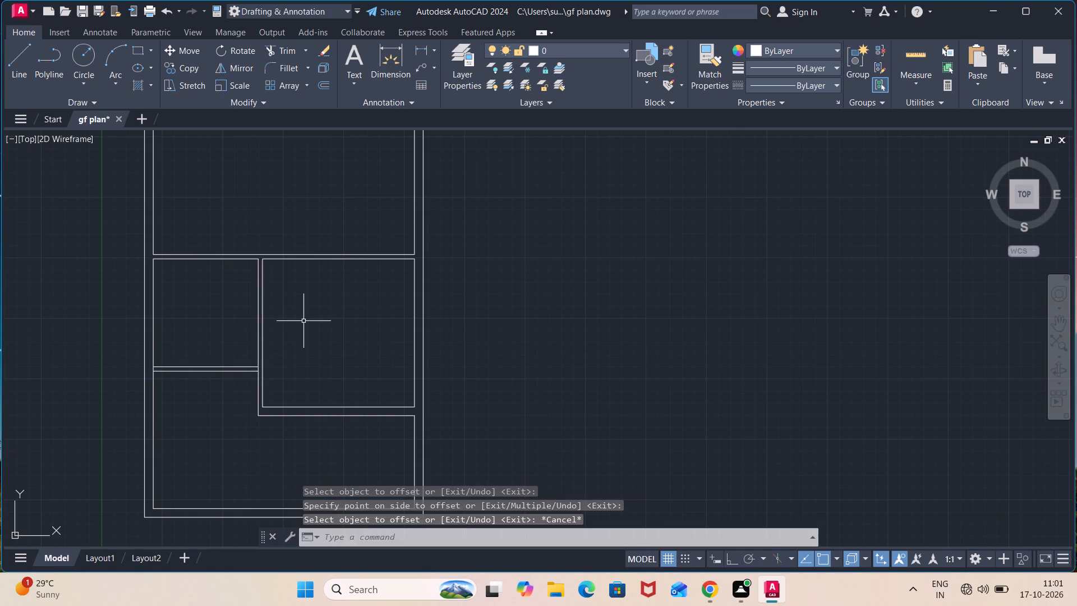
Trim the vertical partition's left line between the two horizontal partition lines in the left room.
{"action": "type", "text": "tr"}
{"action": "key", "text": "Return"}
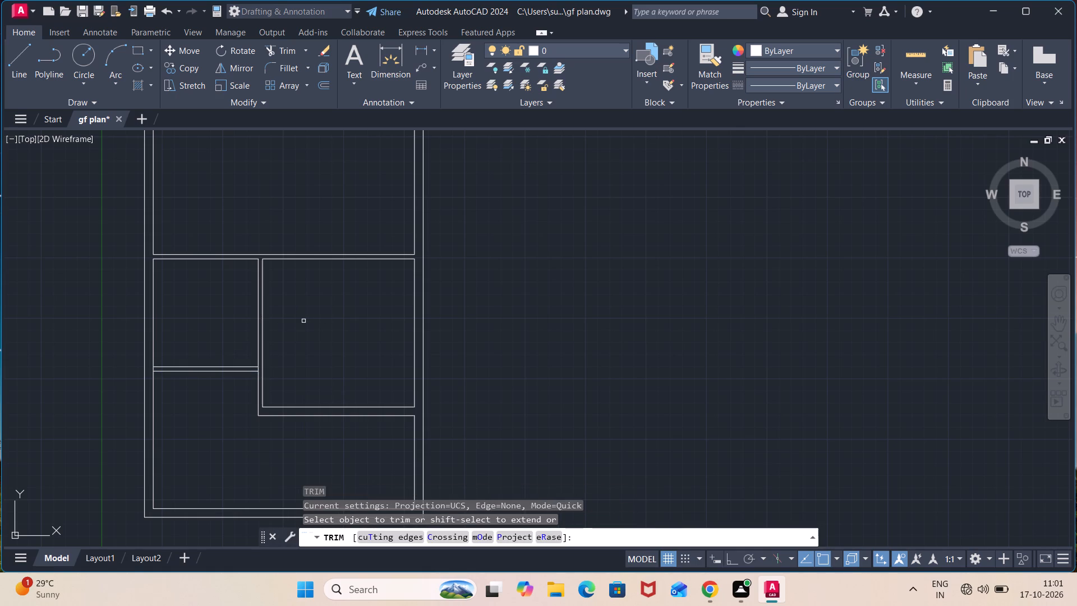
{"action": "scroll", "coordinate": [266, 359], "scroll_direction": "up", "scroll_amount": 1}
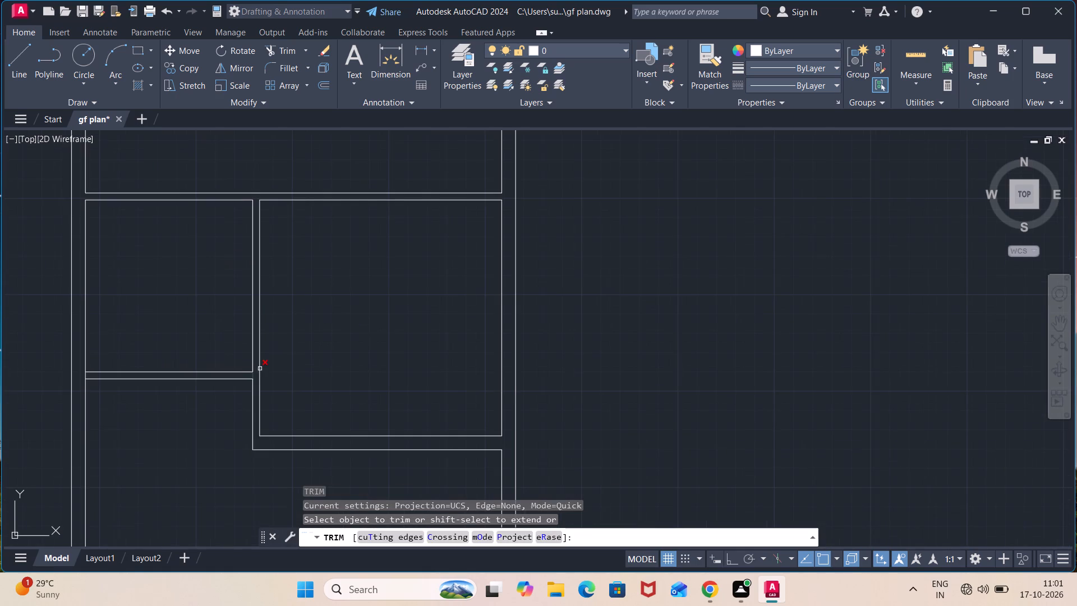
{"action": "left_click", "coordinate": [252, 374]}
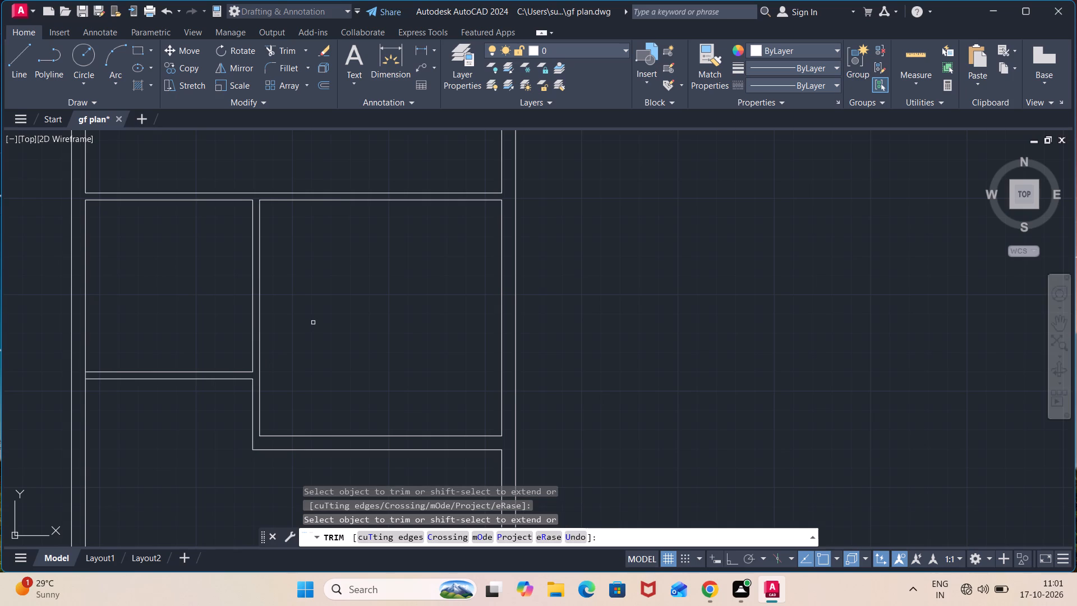
Undo the trim, the 4.5" offset and the deletion of the upper horizontal line in the left room.
{"action": "key", "text": "ctrl+z"}
{"action": "key", "text": "ctrl+z"}
{"action": "key", "text": "ctrl+z"}
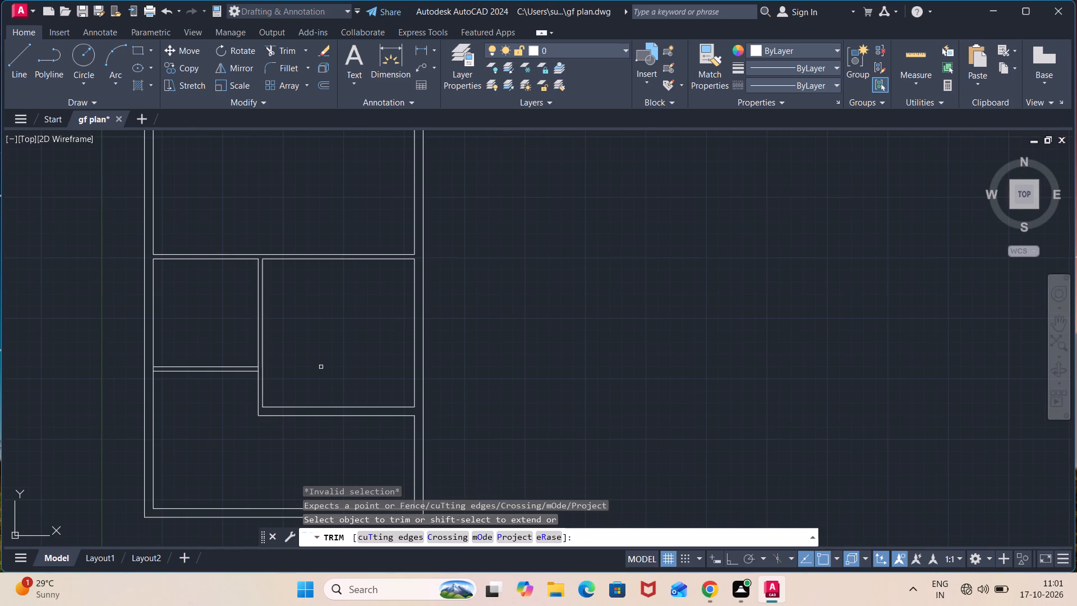
{"action": "key", "text": "ctrl+z"}
{"action": "key", "text": "Escape"}
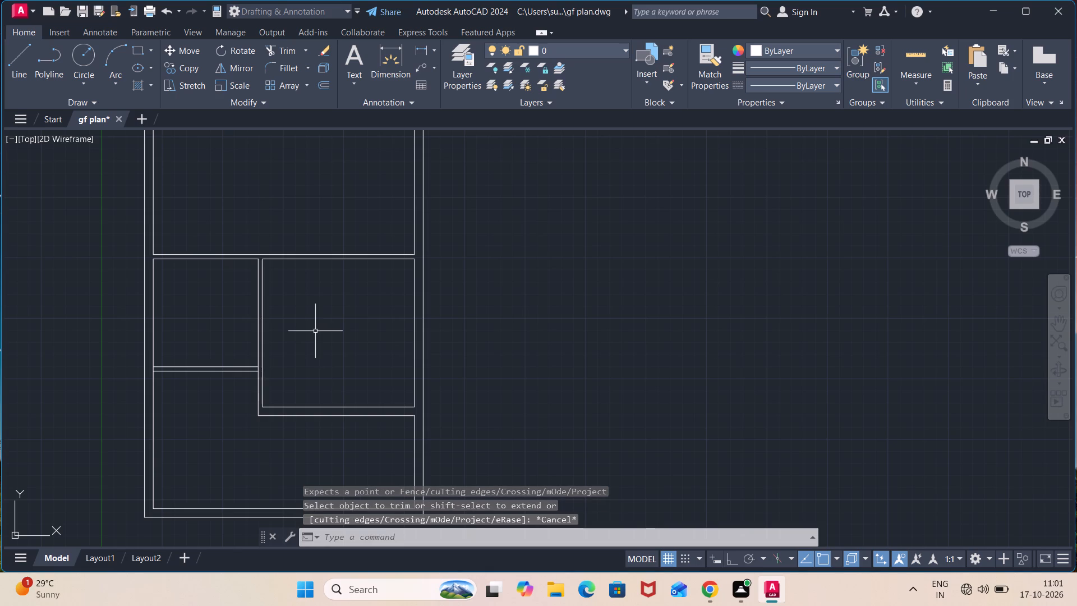
{"action": "key", "text": "ctrl+z"}
{"action": "key", "text": "ctrl+z"}
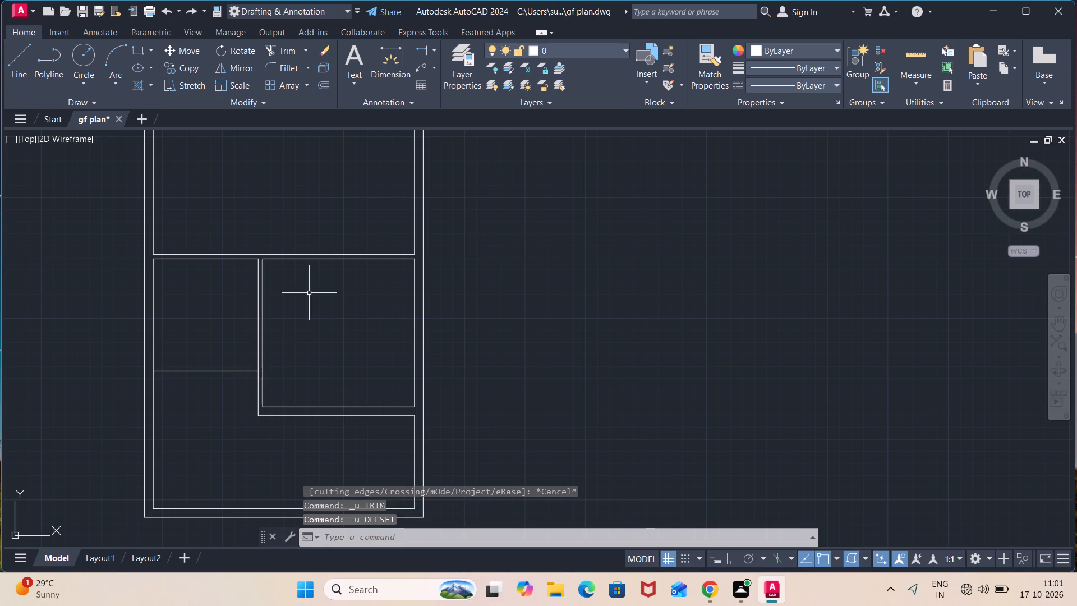
{"action": "key", "text": "ctrl+z"}
{"action": "key", "text": "Escape"}
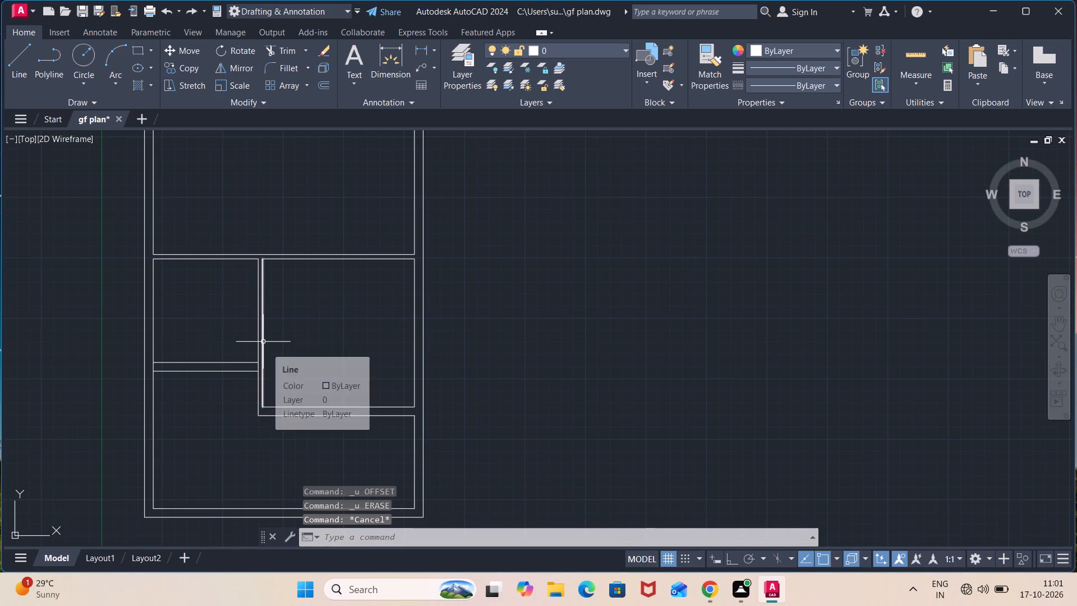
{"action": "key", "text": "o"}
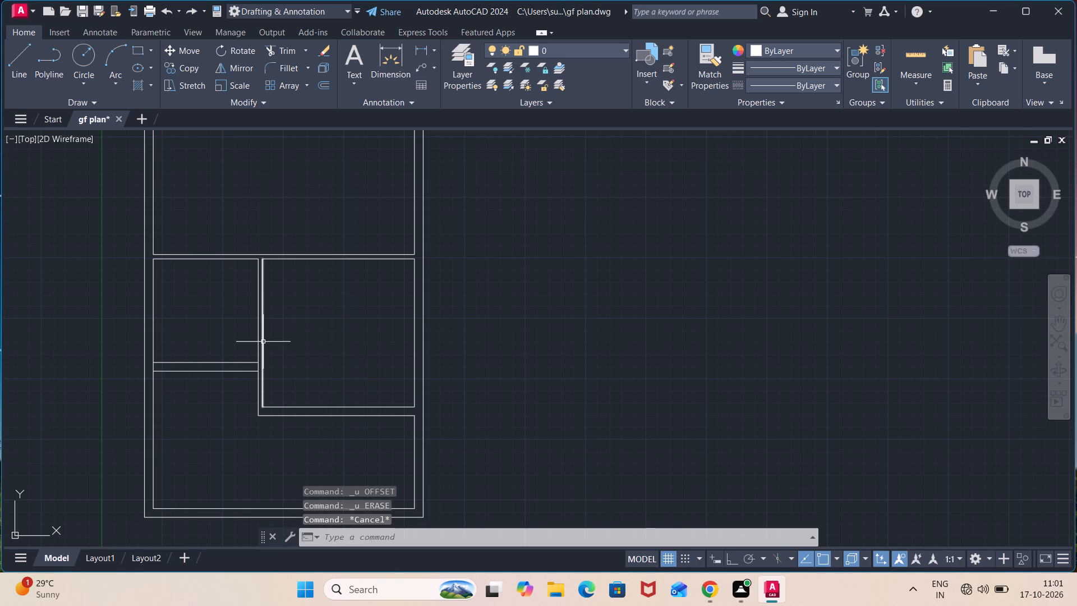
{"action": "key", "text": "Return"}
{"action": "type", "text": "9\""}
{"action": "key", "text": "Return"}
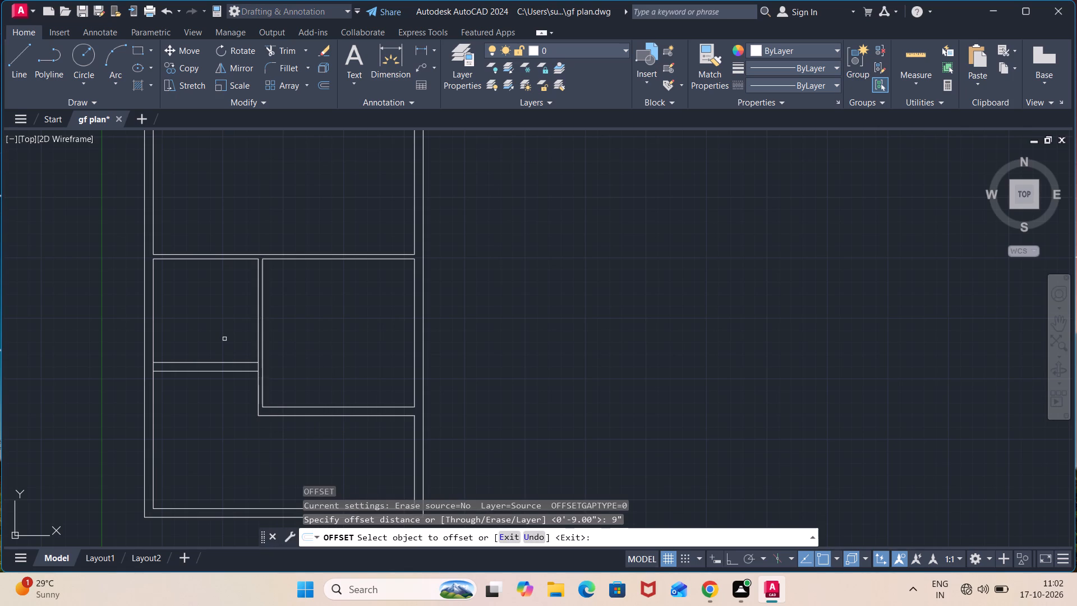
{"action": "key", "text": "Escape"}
Trim away the lower of the two horizontal lines spaced 9" apart in the left room.
{"action": "type", "text": "tr"}
{"action": "key", "text": "Return"}
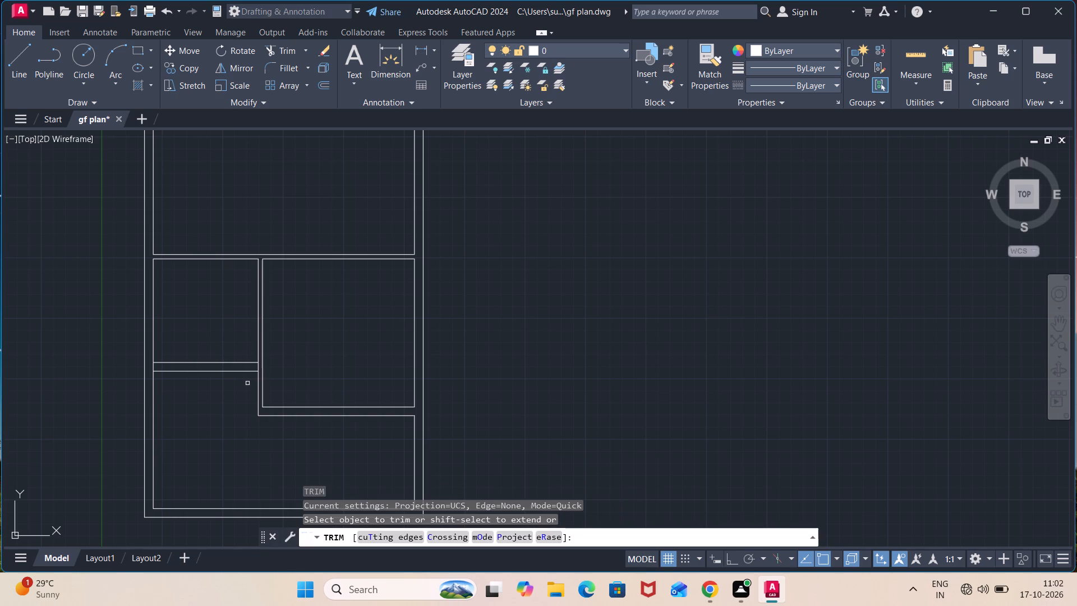
{"action": "scroll", "coordinate": [260, 372], "scroll_direction": "up", "scroll_amount": 2}
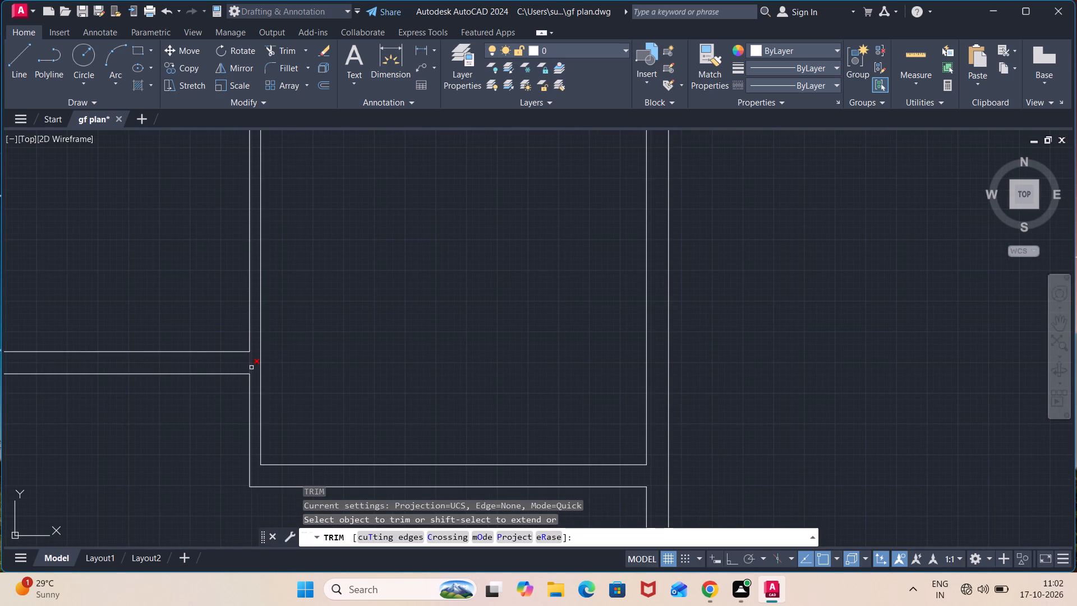
{"action": "left_click", "coordinate": [235, 384]}
{"action": "left_click", "coordinate": [229, 364]}
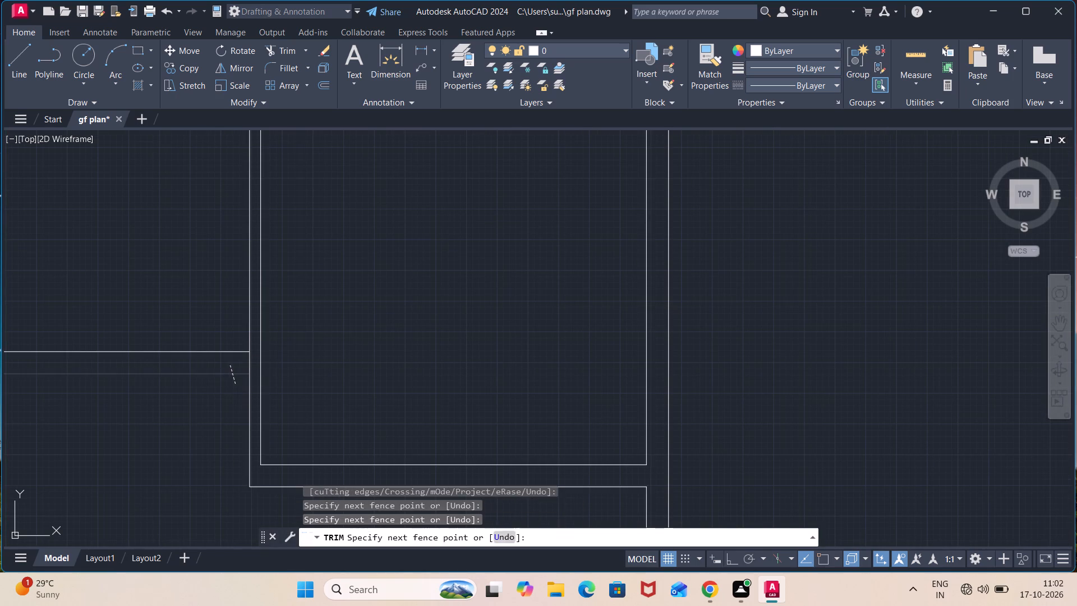
{"action": "key", "text": "Escape"}
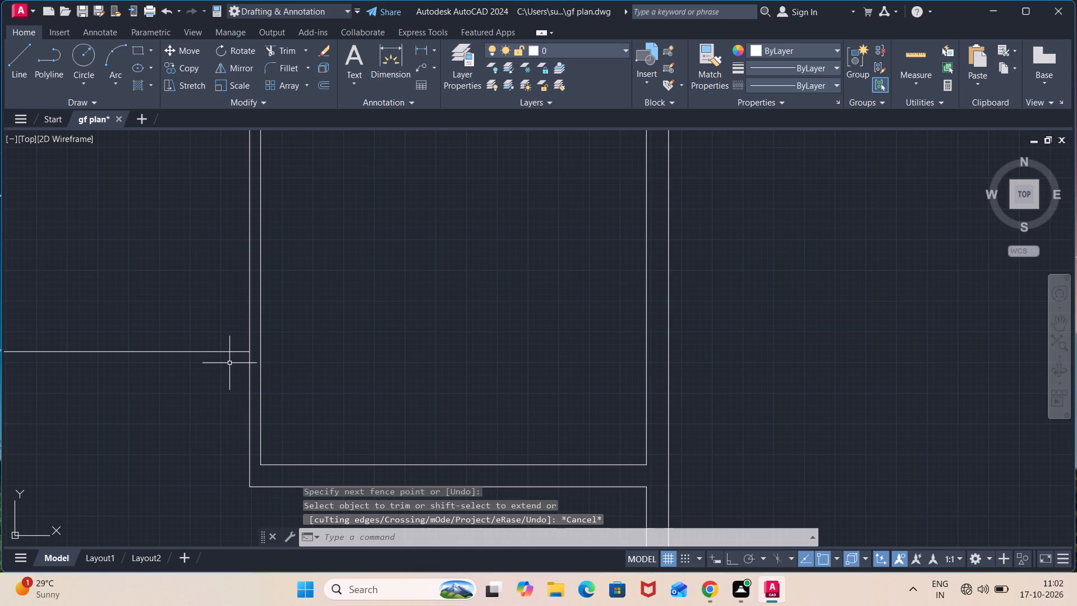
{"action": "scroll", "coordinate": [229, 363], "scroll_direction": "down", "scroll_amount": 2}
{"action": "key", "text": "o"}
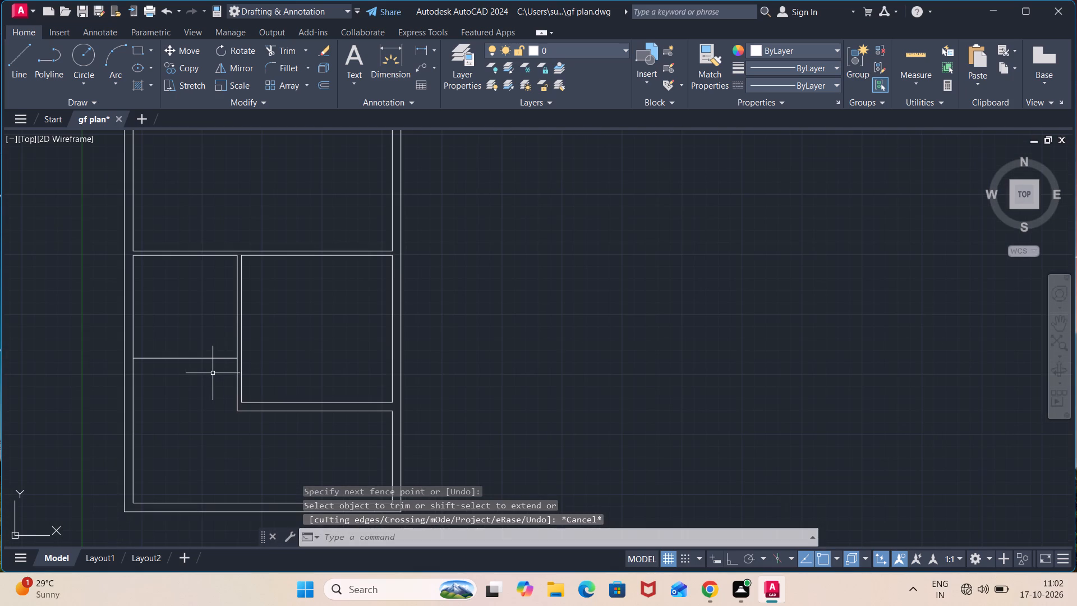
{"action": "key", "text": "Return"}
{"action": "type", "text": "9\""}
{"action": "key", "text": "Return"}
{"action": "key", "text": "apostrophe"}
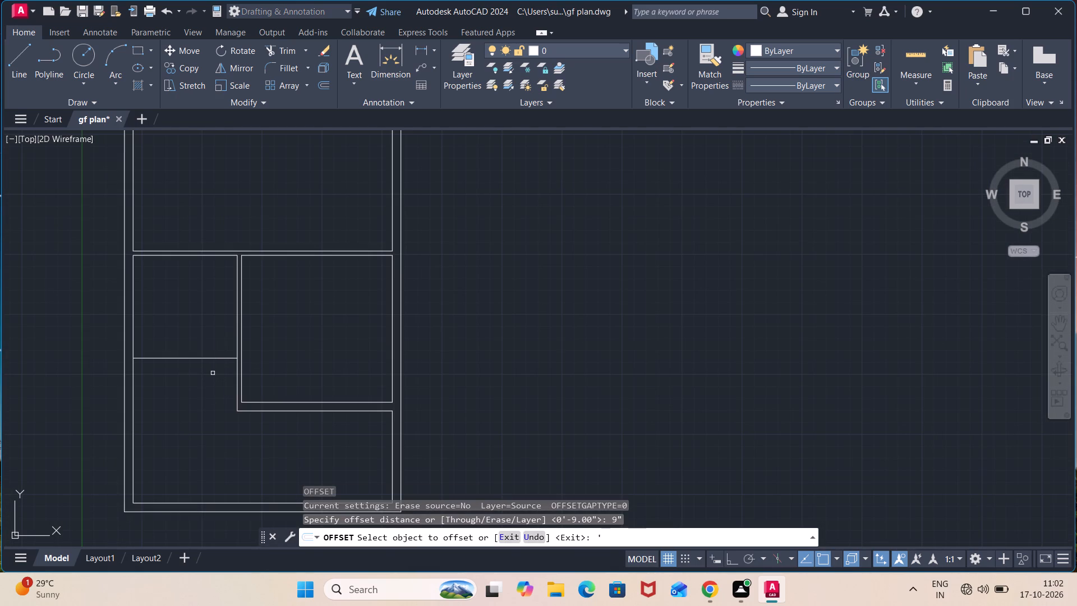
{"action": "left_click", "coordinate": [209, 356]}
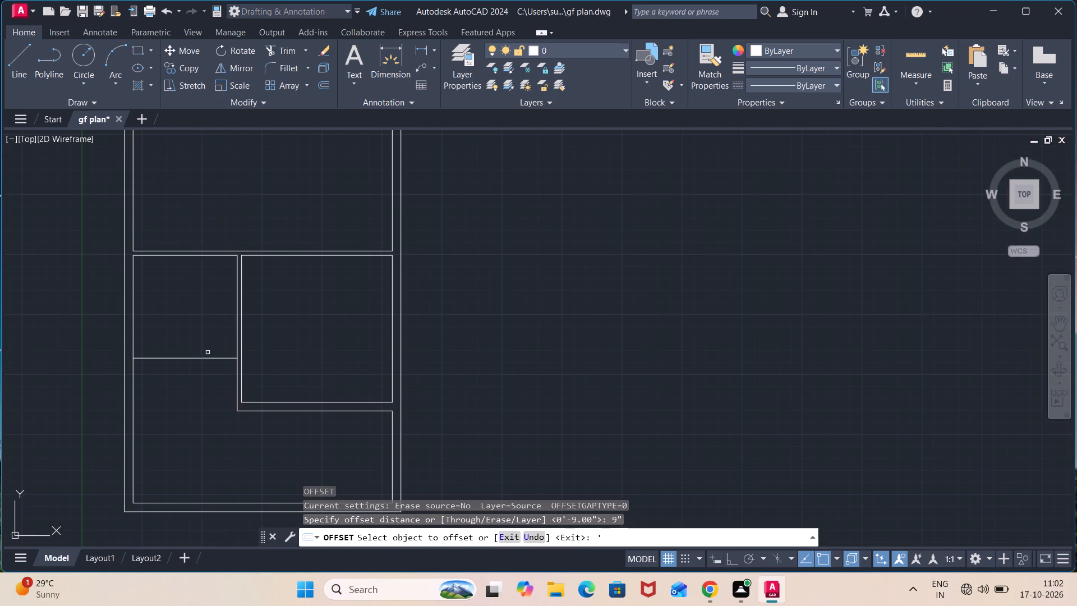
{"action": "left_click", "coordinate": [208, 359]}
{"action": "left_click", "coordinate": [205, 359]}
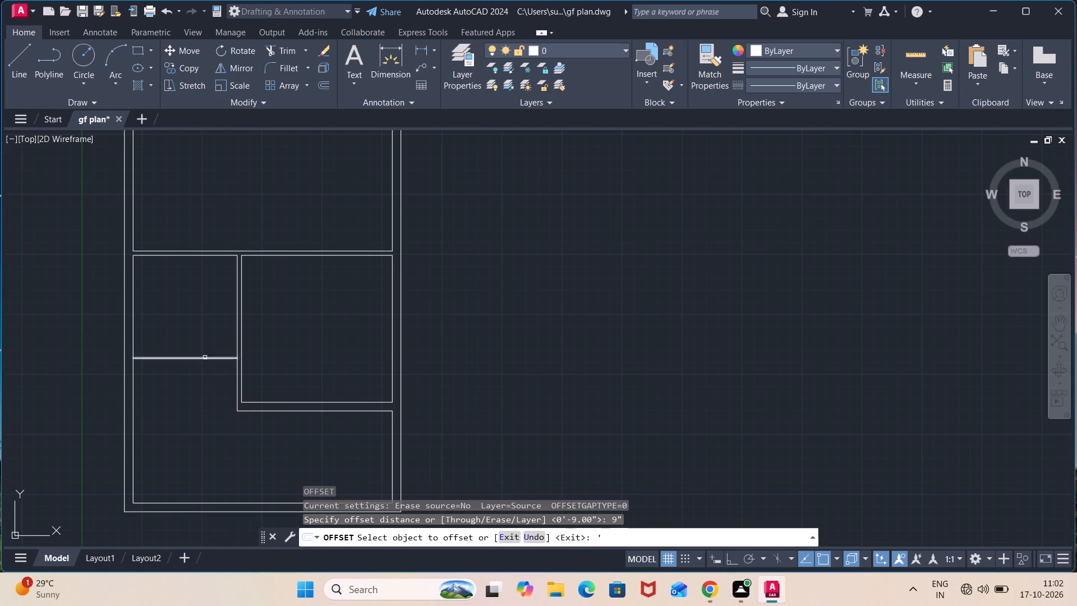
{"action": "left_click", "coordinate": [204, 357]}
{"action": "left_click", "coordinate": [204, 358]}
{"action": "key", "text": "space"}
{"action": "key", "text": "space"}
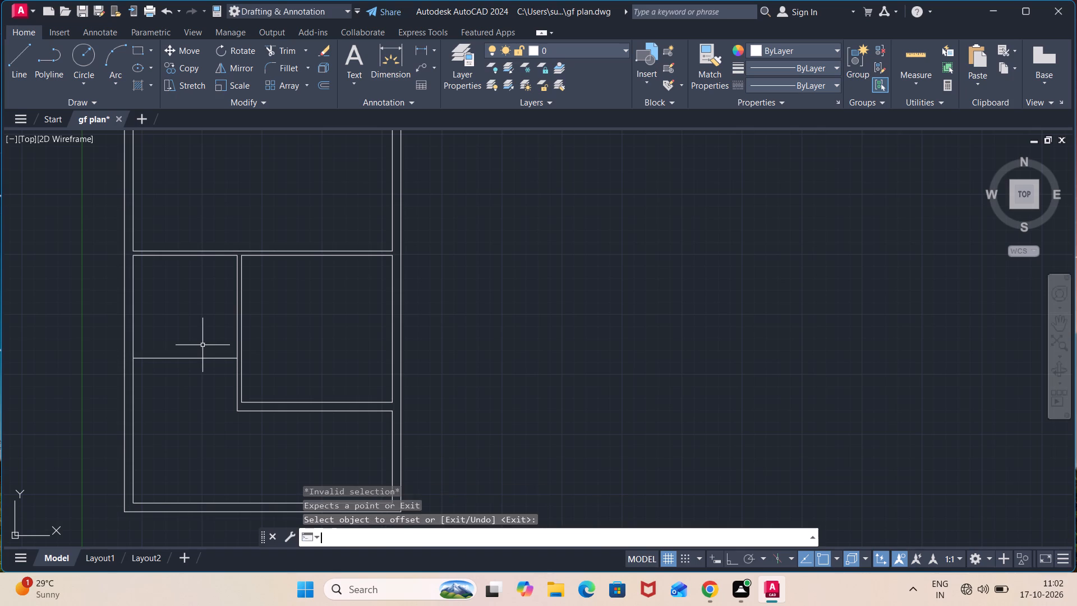
Offset the remaining horizontal line in the left room 9" upward to form a cross wall.
{"action": "key", "text": "space"}
{"action": "type", "text": "9\""}
{"action": "key", "text": "Return"}
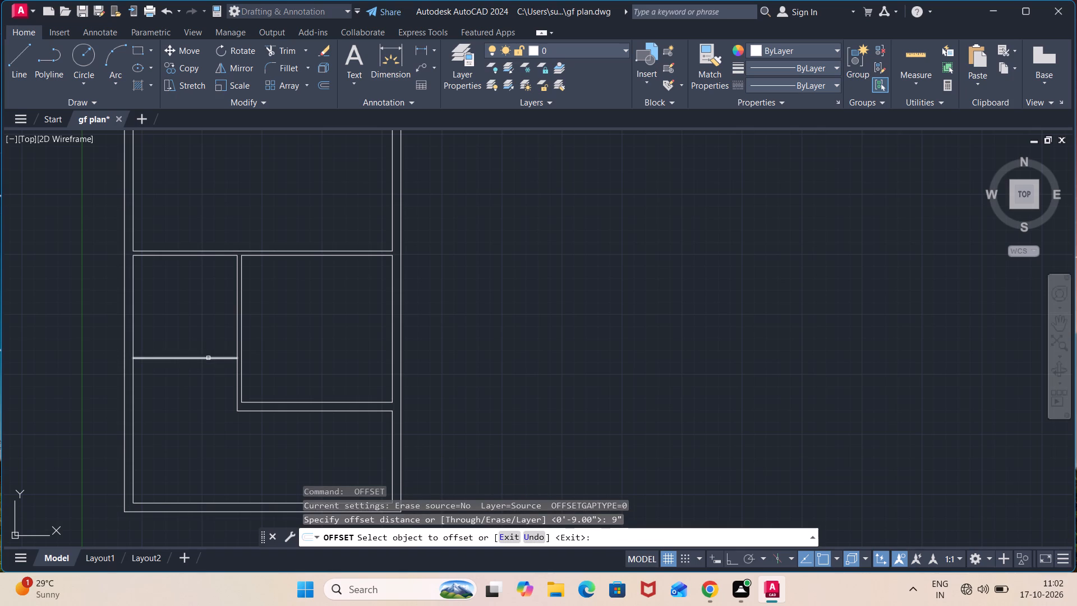
{"action": "left_click", "coordinate": [208, 358]}
{"action": "left_click", "coordinate": [208, 345]}
{"action": "key", "text": "Escape"}
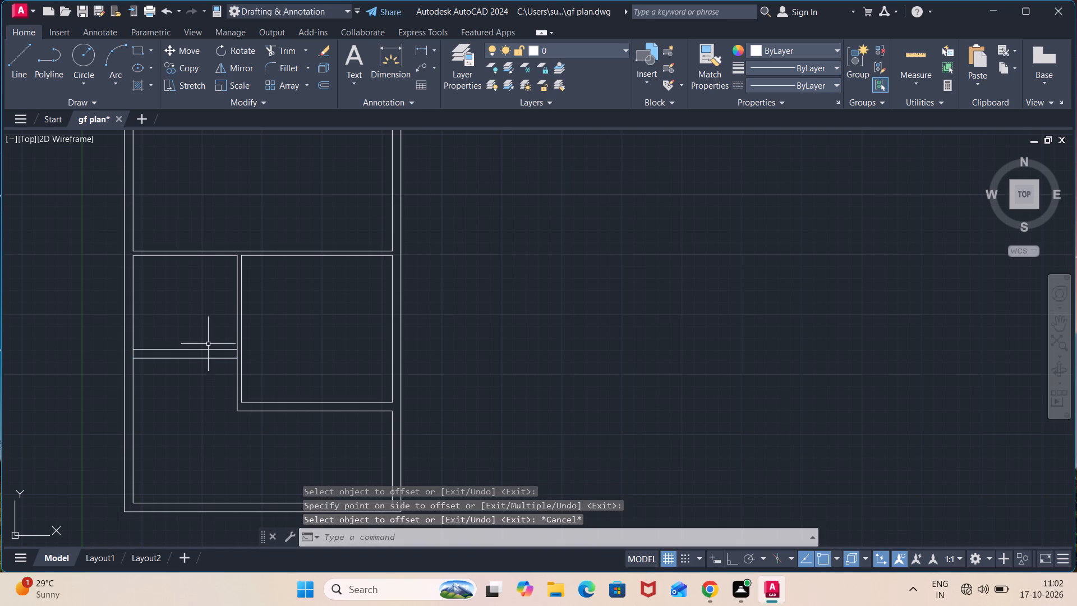
Trim the vertical partition's left line where it closes the end of the left room's 9" cross wall.
{"action": "type", "text": "tr"}
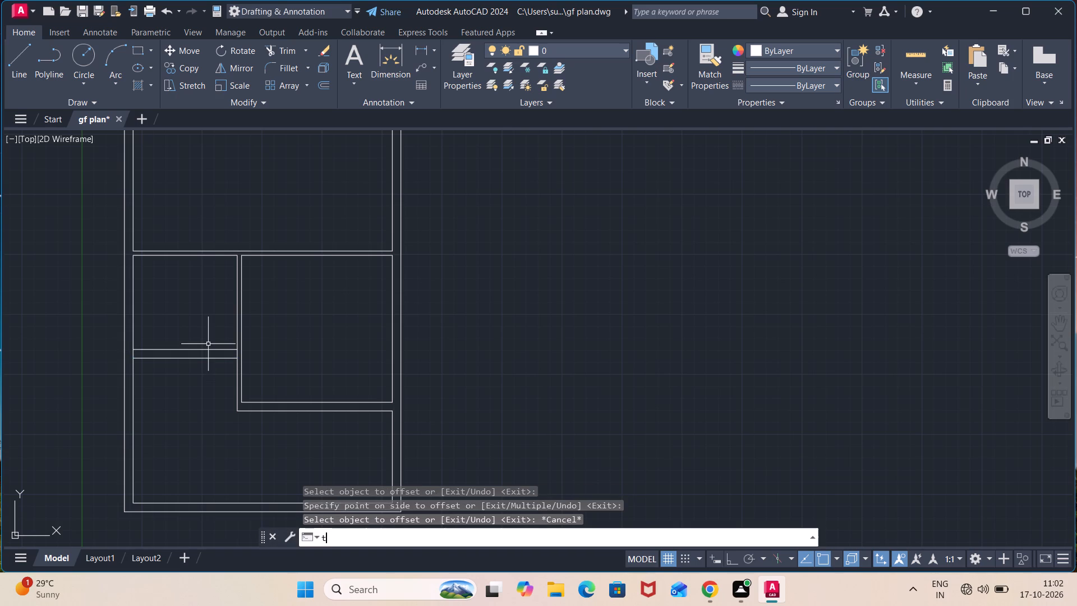
{"action": "key", "text": "Return"}
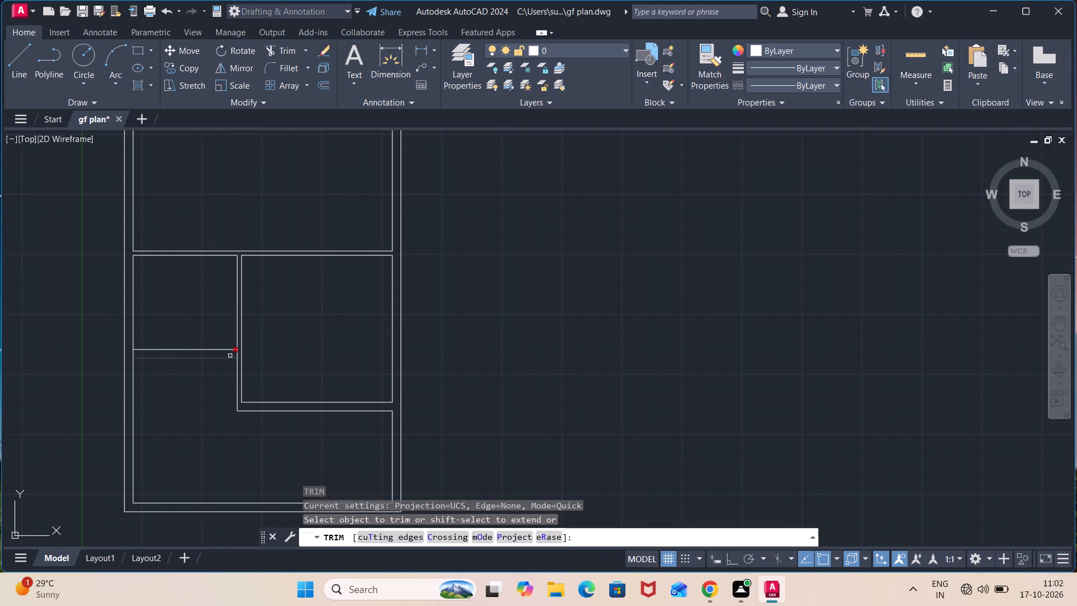
{"action": "left_click", "coordinate": [238, 353]}
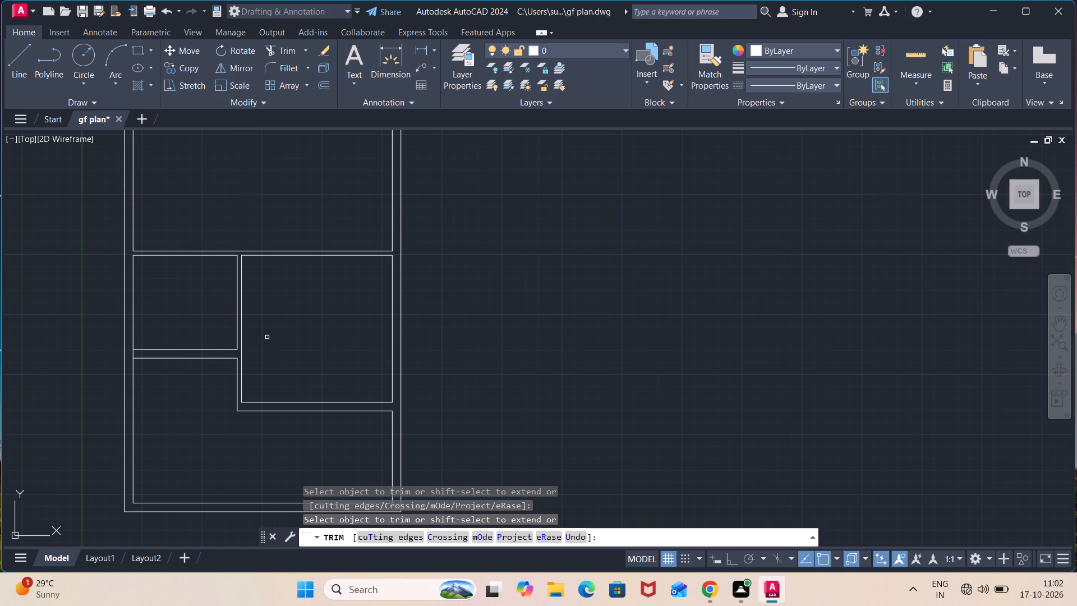
{"action": "middle_click_drag", "start_coordinate": [267, 337], "coordinate": [357, 377]}
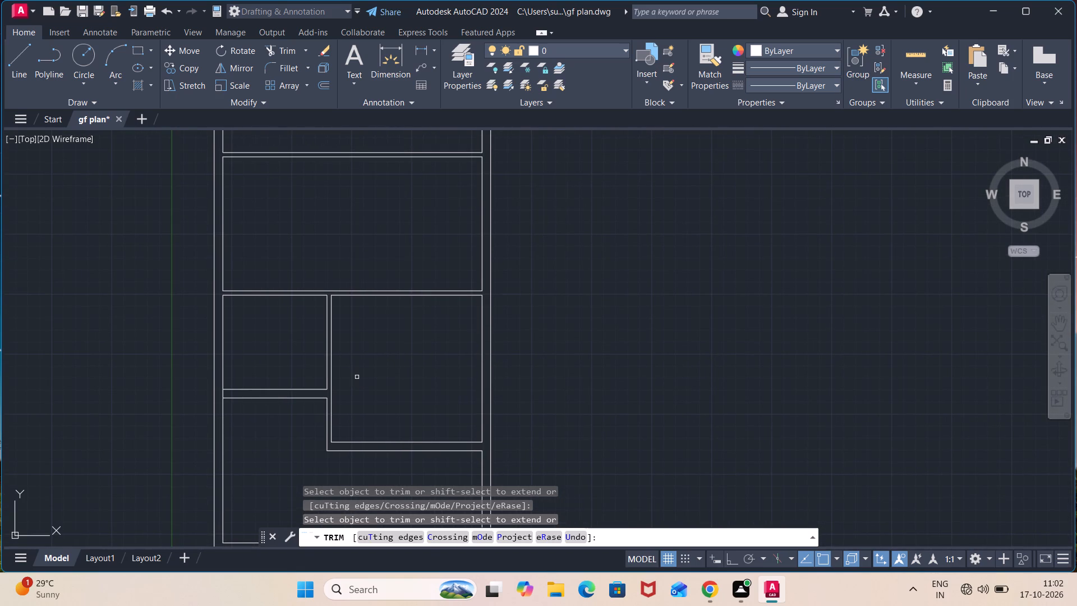
{"action": "key", "text": "Escape"}
Offset the vertical partition's left line 6'7" to the left, into the upper left room.
{"action": "key", "text": "o"}
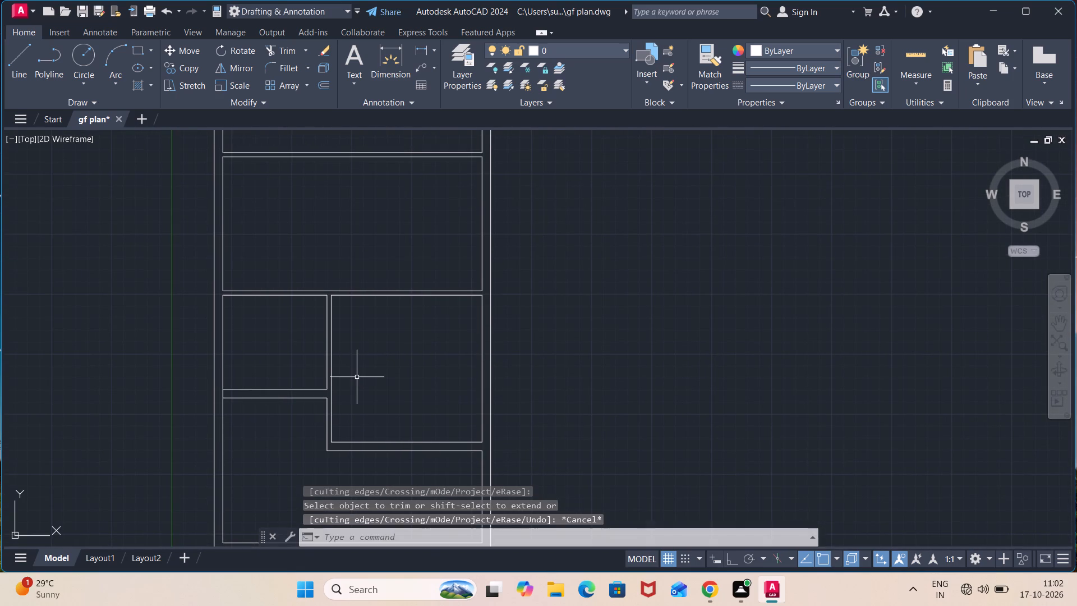
{"action": "key", "text": "Return"}
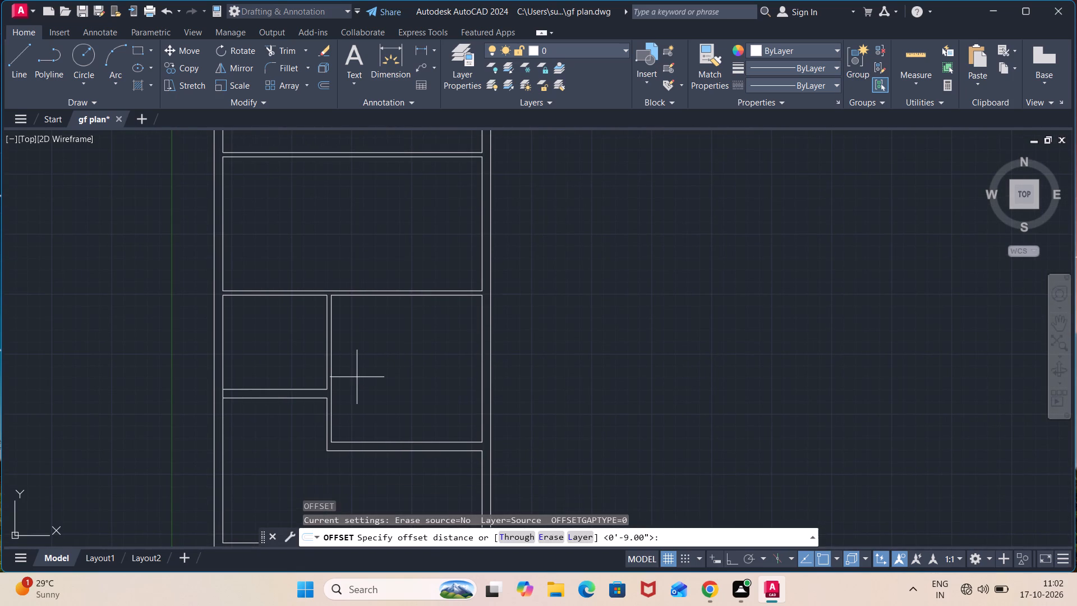
{"action": "type", "text": "6'"}
{"action": "type", "text": "7\""}
{"action": "key", "text": "Return"}
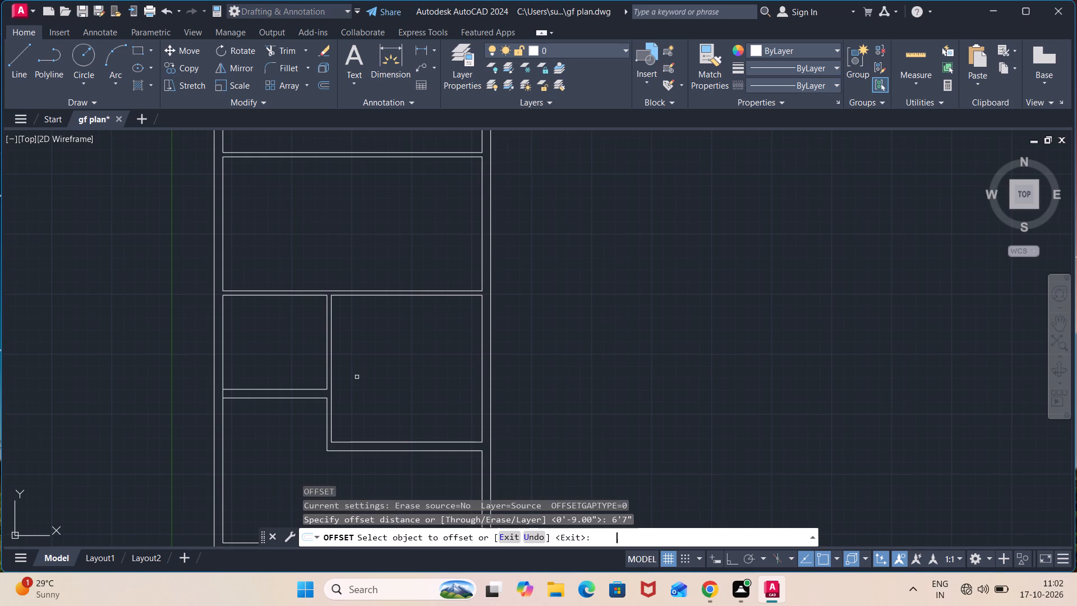
{"action": "left_click", "coordinate": [326, 357]}
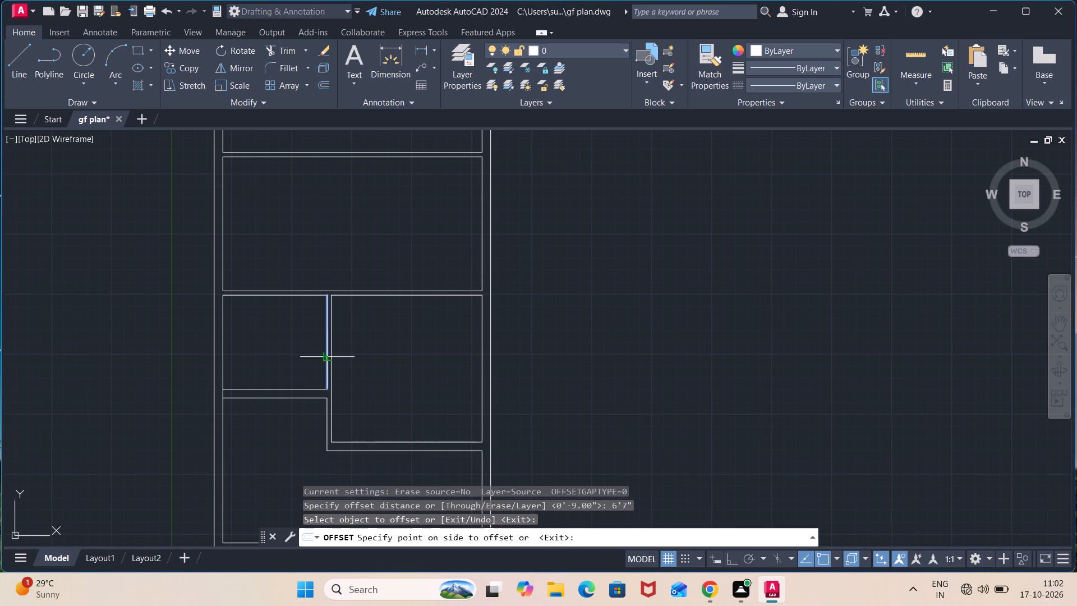
{"action": "left_click", "coordinate": [298, 355]}
{"action": "key", "text": "space"}
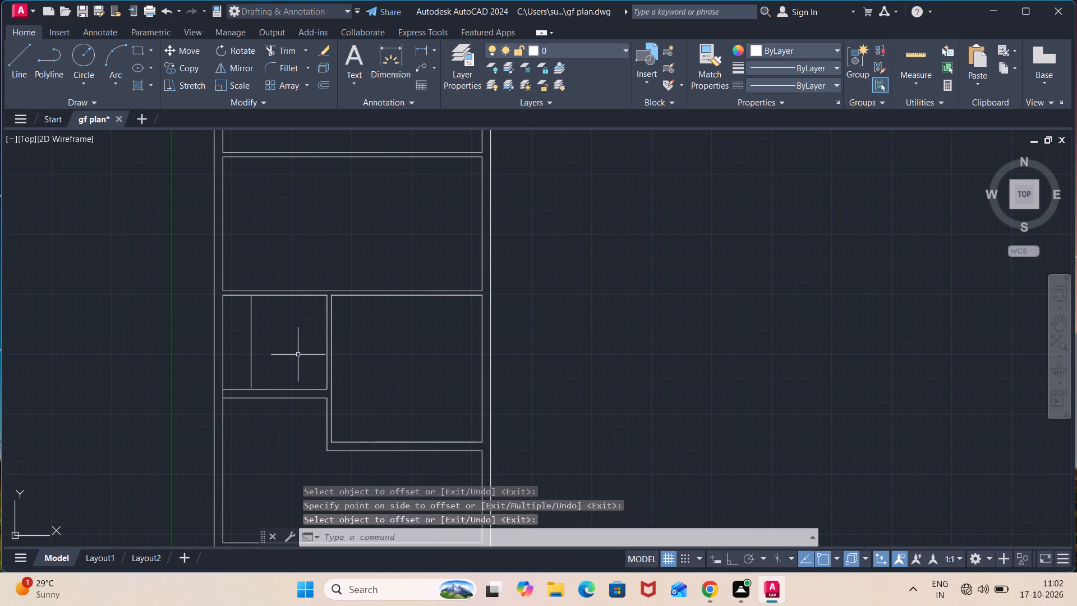
Offset the new vertical line in the upper left room 9" to the right to form a wall.
{"action": "key", "text": "space"}
{"action": "type", "text": "9\""}
{"action": "key", "text": "Return"}
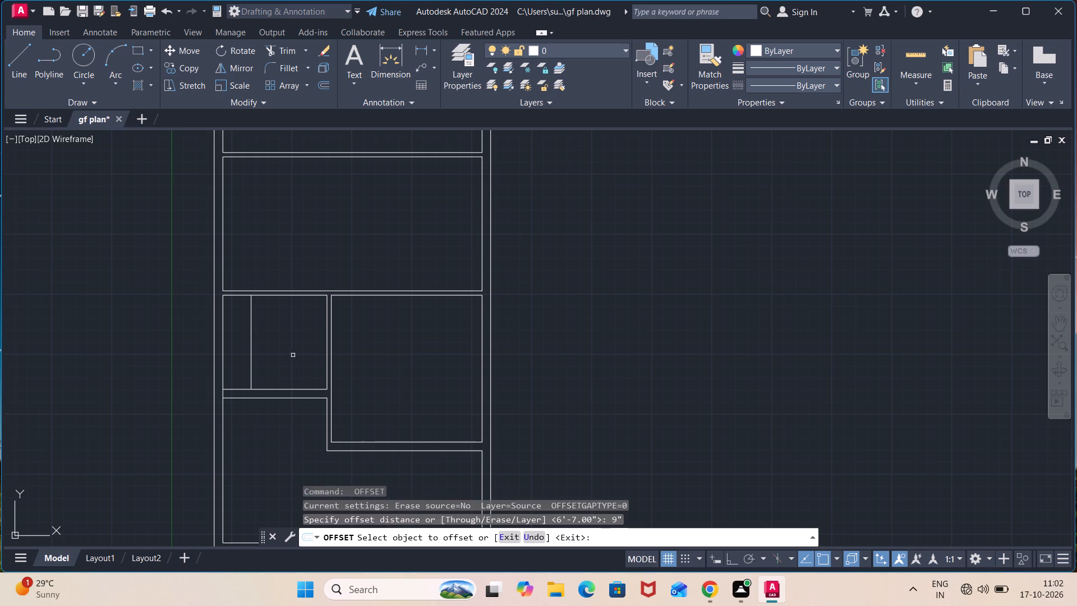
{"action": "left_click", "coordinate": [251, 375]}
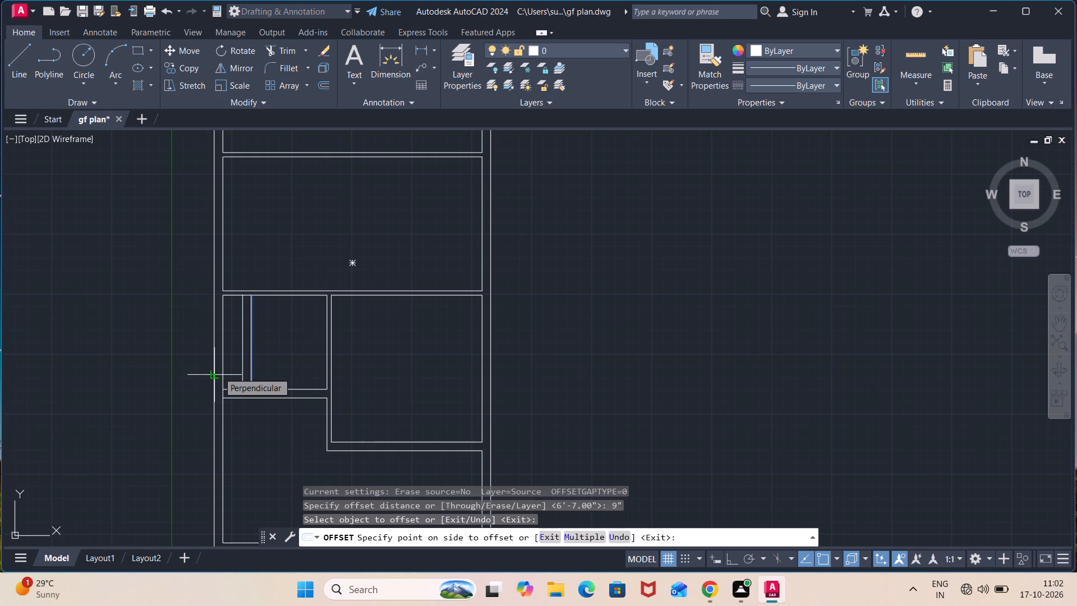
{"action": "left_click", "coordinate": [267, 362]}
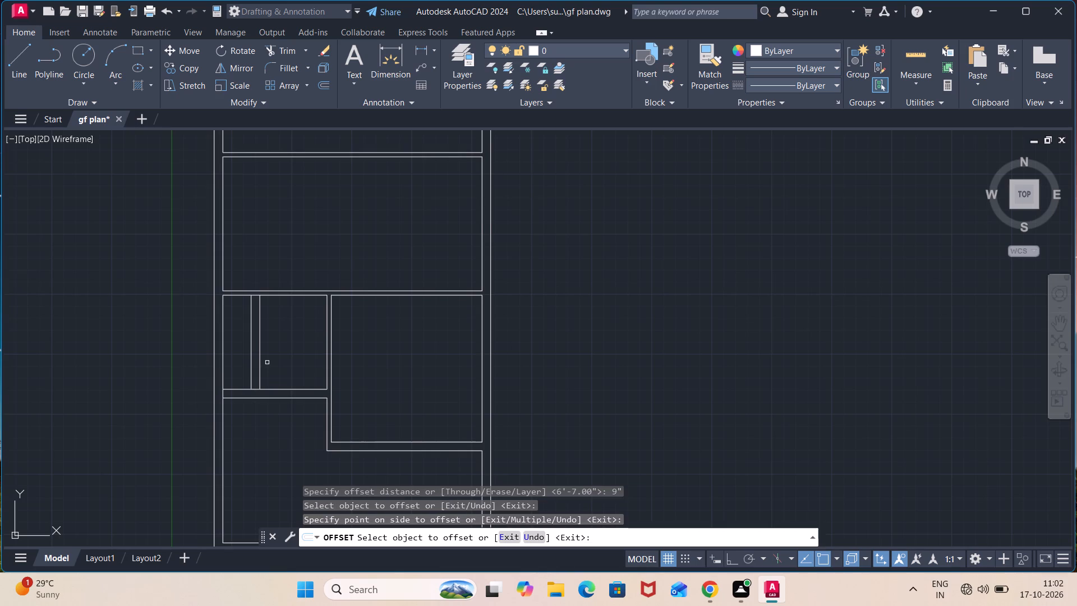
{"action": "scroll", "coordinate": [267, 360], "scroll_direction": "up", "scroll_amount": 2}
{"action": "key", "text": "Escape"}
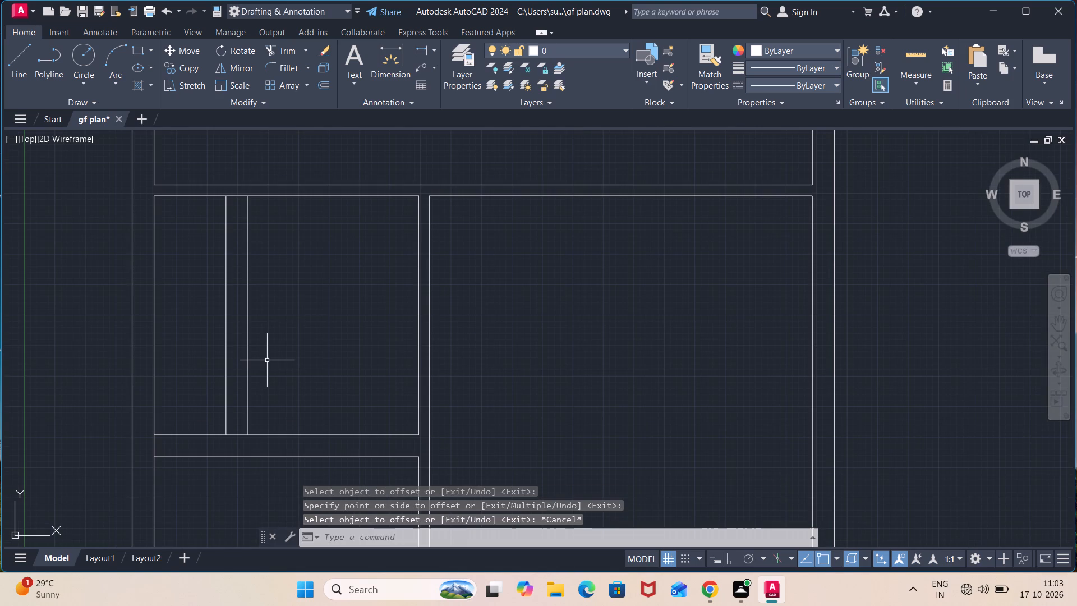
Trim the upper line of the left room's 9" cross wall where it extends left of the new vertical wall.
{"action": "type", "text": "tr"}
{"action": "key", "text": "Return"}
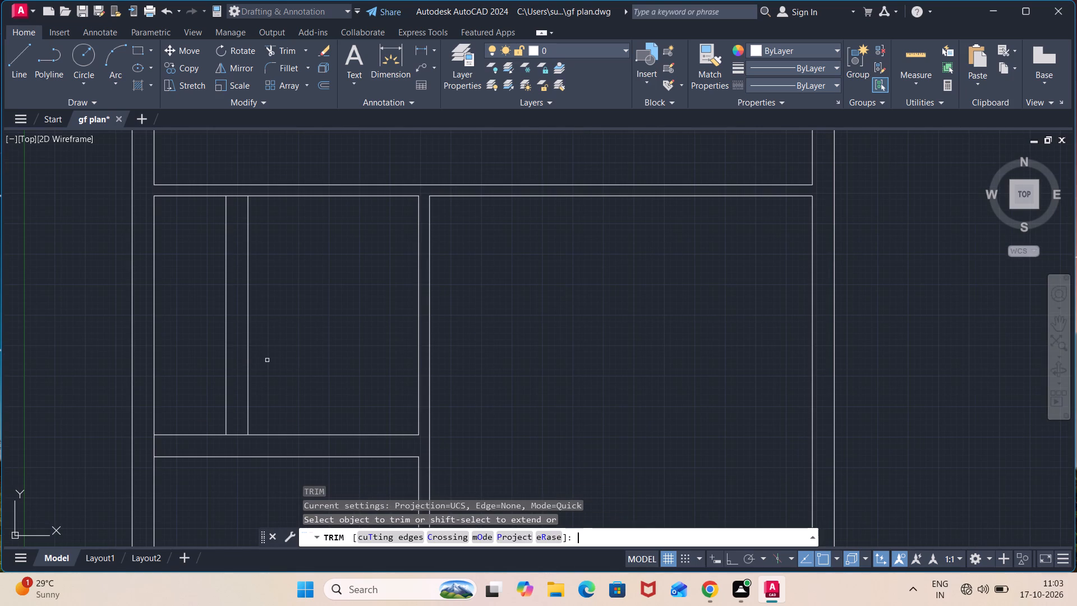
{"action": "left_click", "coordinate": [210, 421]}
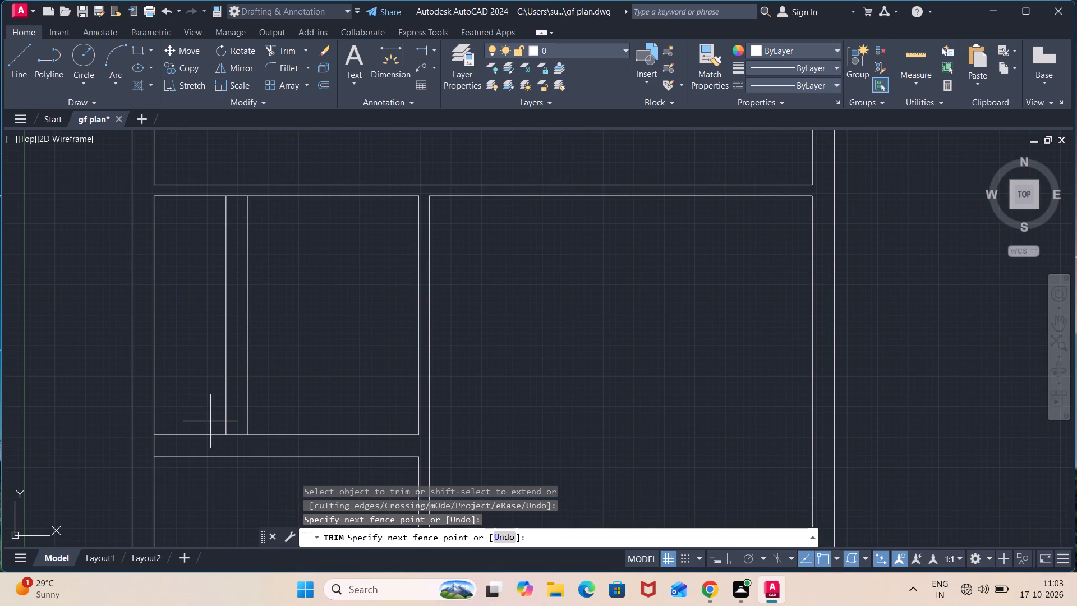
{"action": "left_click", "coordinate": [209, 442]}
{"action": "key", "text": "Escape"}
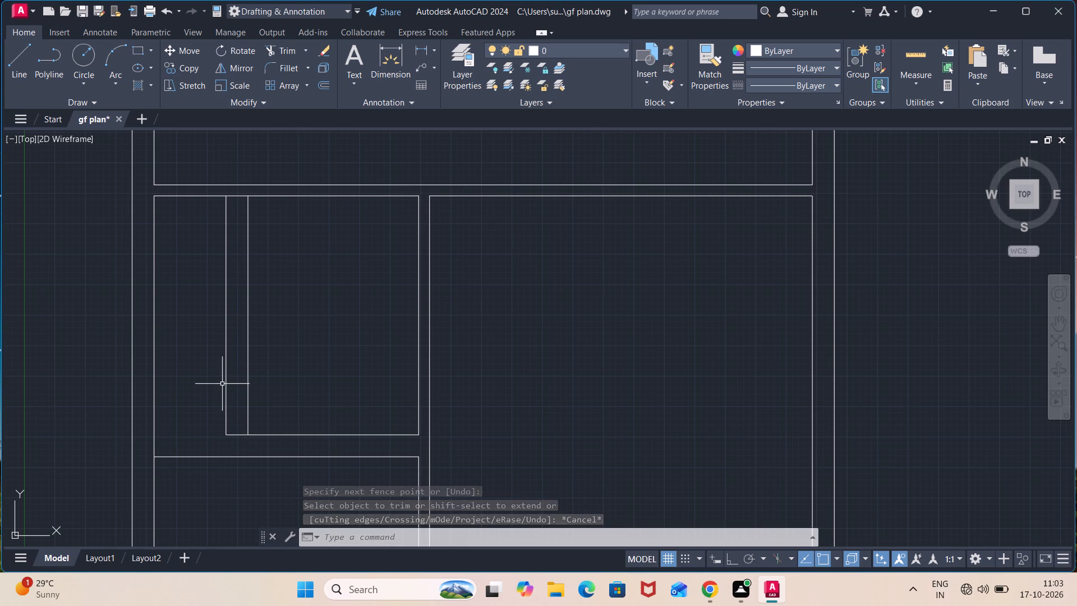
Stretch the vertical wall's left line down to the lower line of the 9" cross wall.
{"action": "left_click", "coordinate": [227, 396]}
{"action": "left_click", "coordinate": [227, 436]}
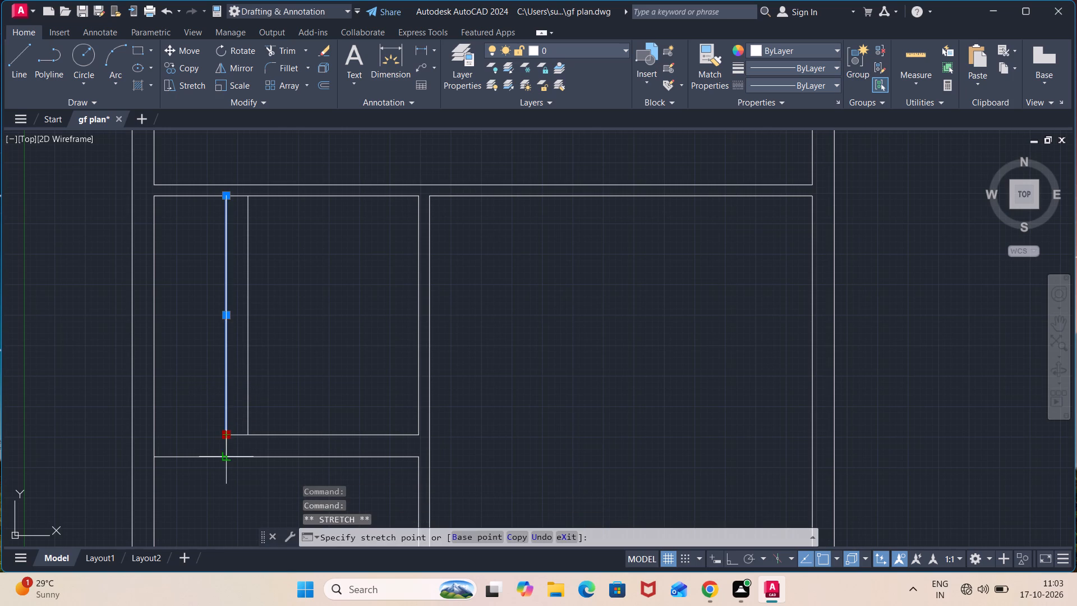
{"action": "left_click", "coordinate": [225, 456]}
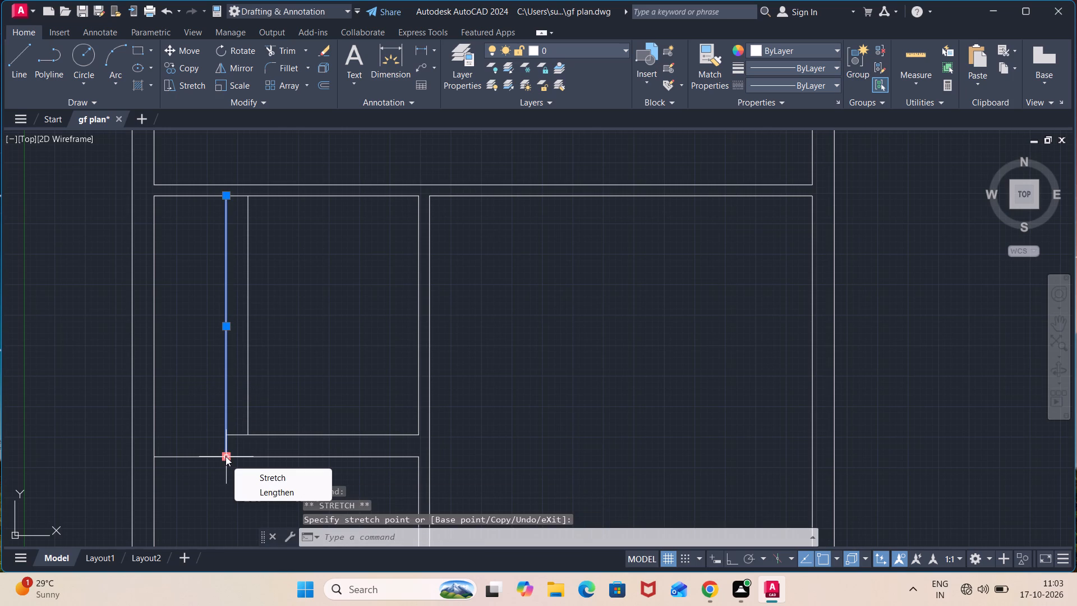
{"action": "key", "text": "Escape"}
{"action": "key", "text": "Escape"}
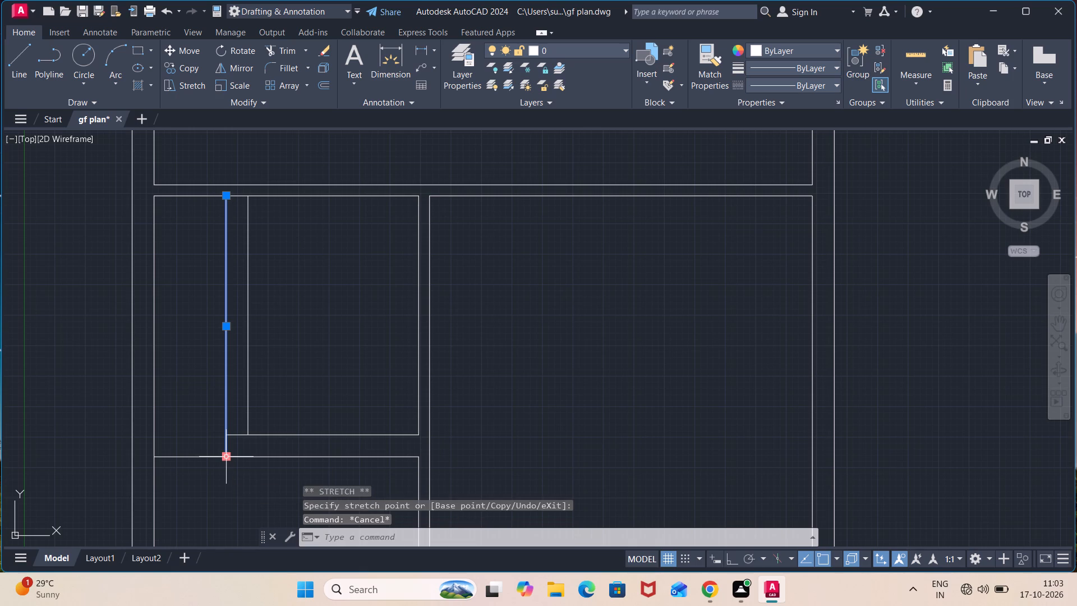
Trim the cross wall's lower line left of the vertical wall, and the segments crossing the vertical wall at its bottom and top ends.
{"action": "type", "text": "tr"}
{"action": "key", "text": "Return"}
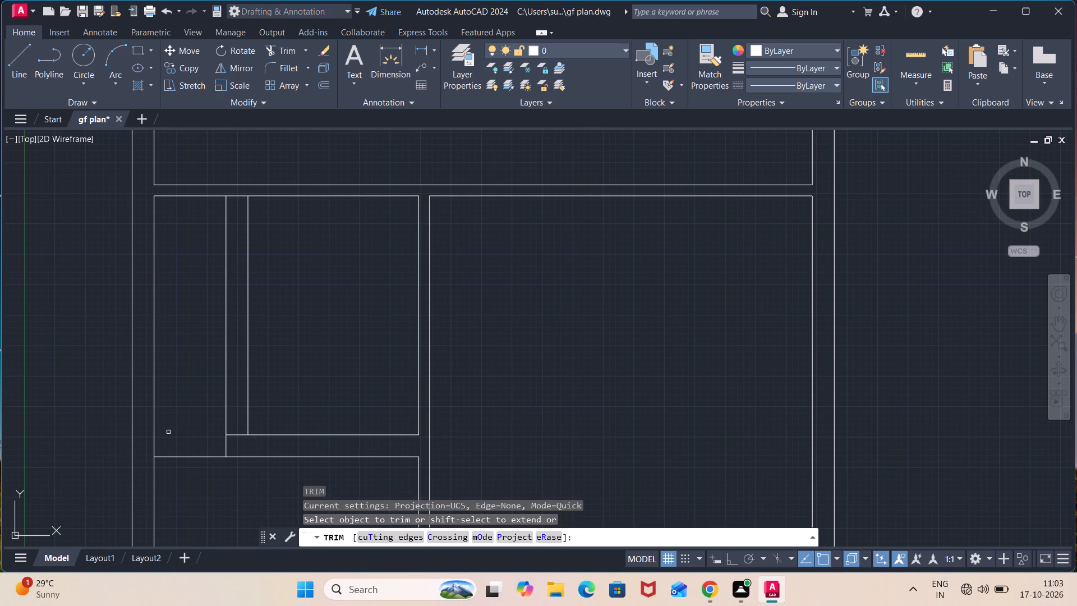
{"action": "left_click", "coordinate": [208, 444]}
{"action": "left_click", "coordinate": [208, 469]}
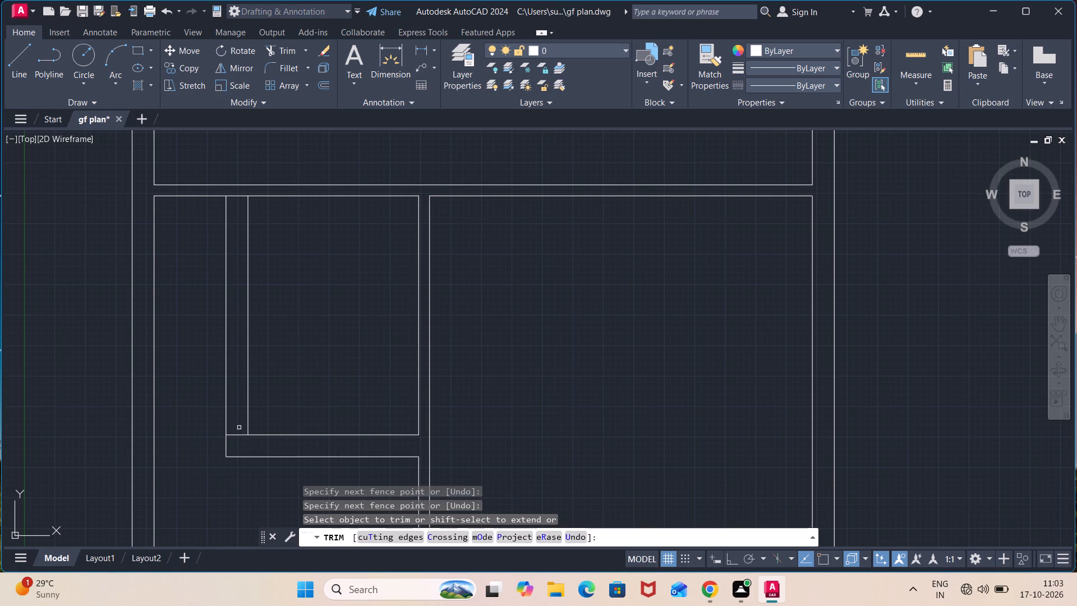
{"action": "left_click", "coordinate": [237, 431]}
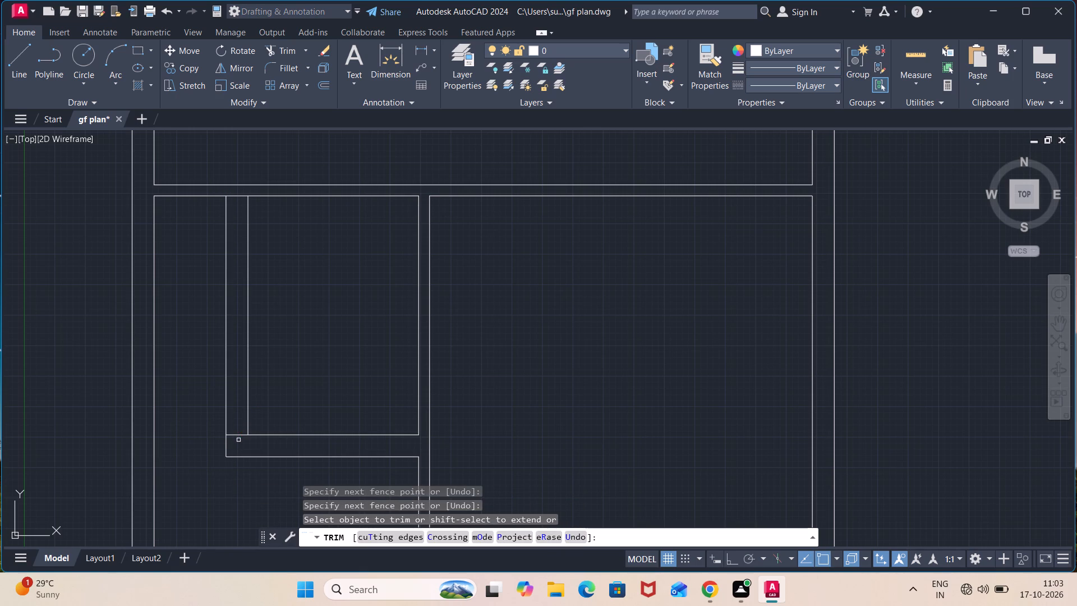
{"action": "left_click", "coordinate": [238, 440]}
{"action": "left_click", "coordinate": [238, 427]}
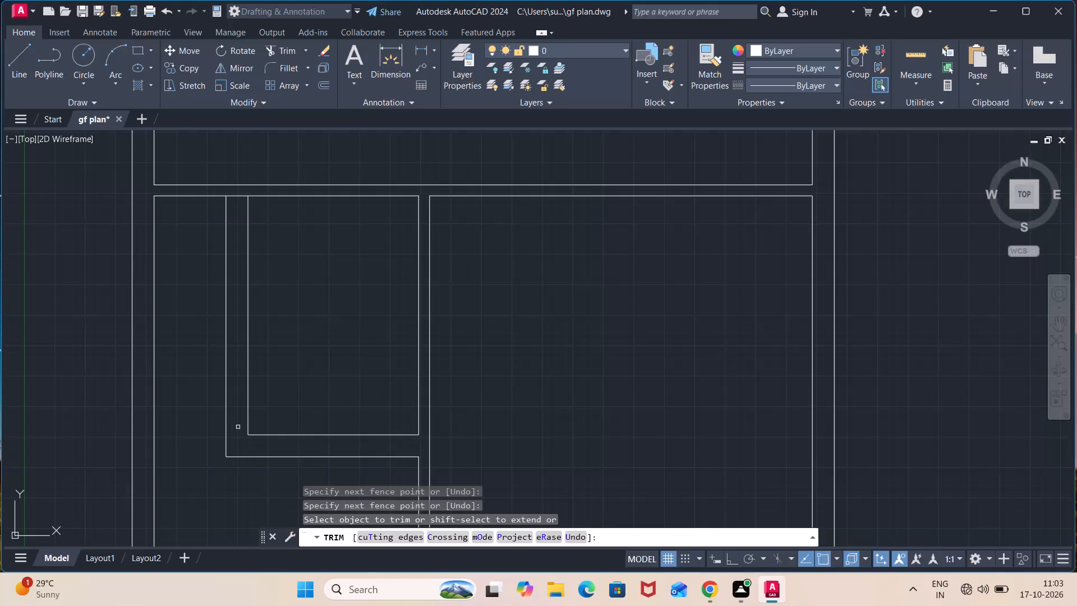
{"action": "left_click", "coordinate": [237, 205]}
{"action": "left_click", "coordinate": [237, 192]}
{"action": "scroll", "coordinate": [237, 192], "scroll_direction": "down", "scroll_amount": 2}
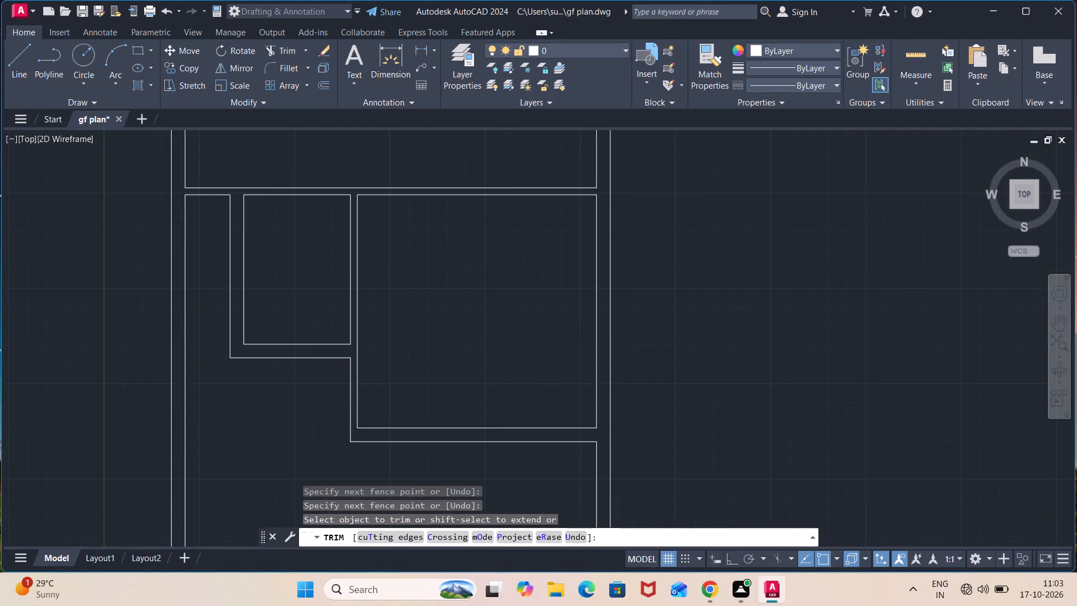
{"action": "middle_click_drag", "start_coordinate": [237, 192], "coordinate": [265, 366]}
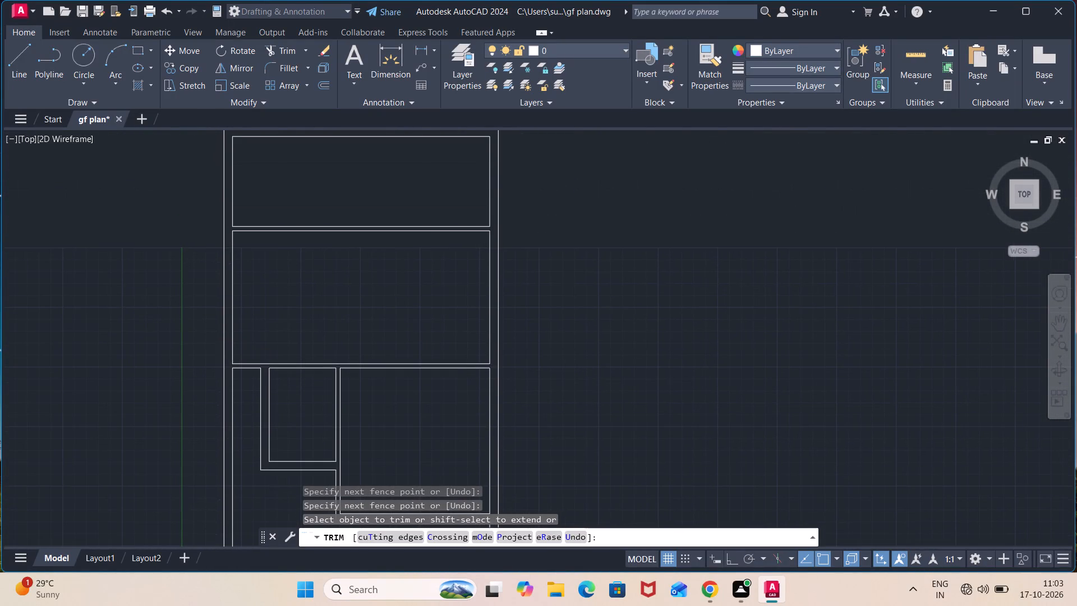
{"action": "middle_click_drag", "start_coordinate": [280, 281], "coordinate": [232, 318]}
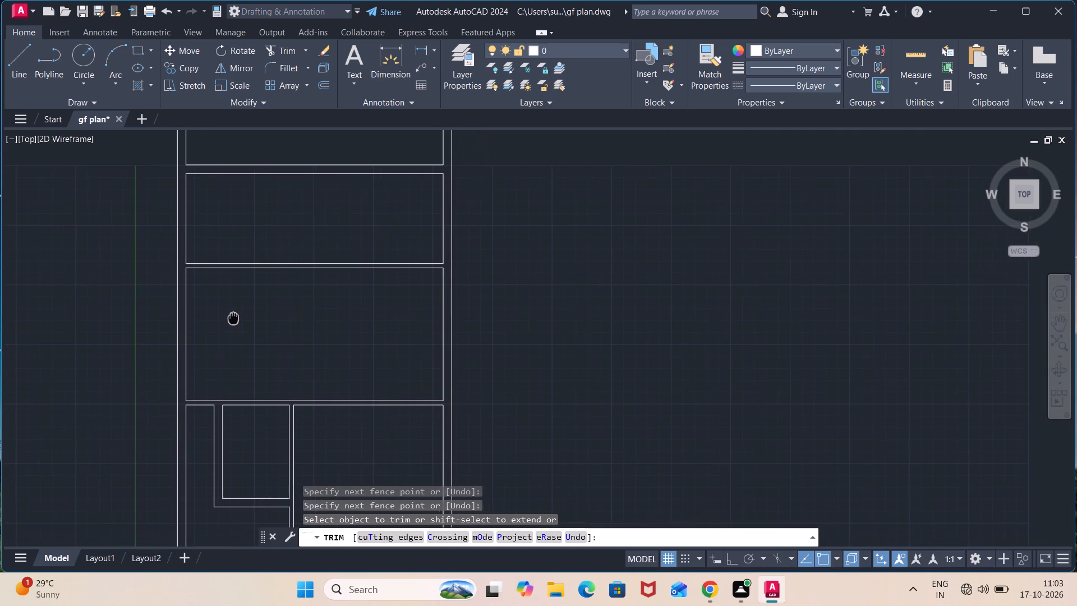
{"action": "middle_click_drag", "start_coordinate": [232, 318], "coordinate": [231, 318]}
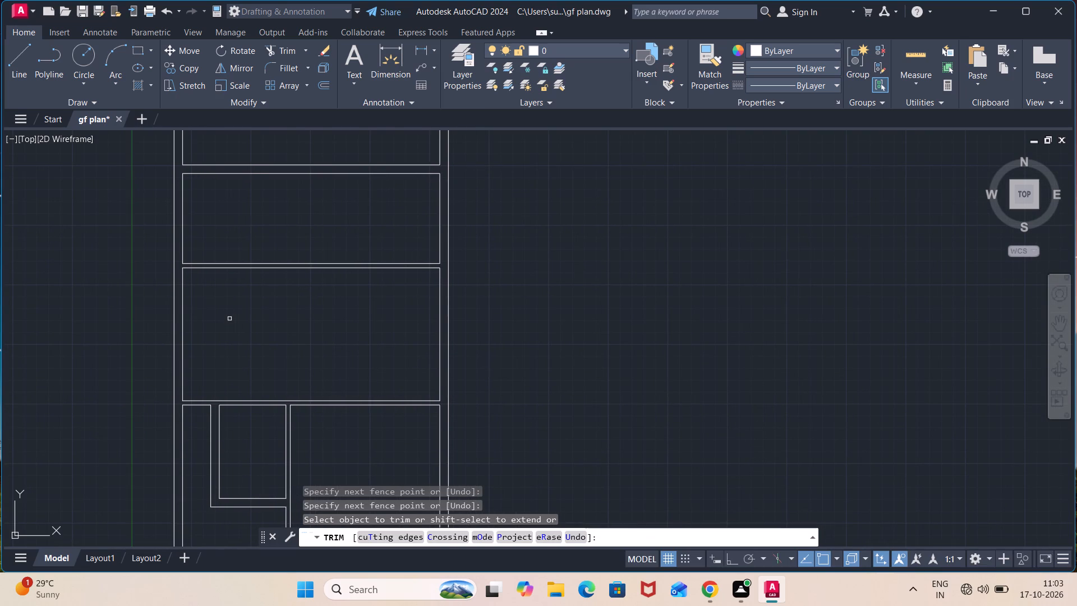
{"action": "key", "text": "Escape"}
Offset the right and left inner lines of the full-width room above the upper left room 6'8" inward.
{"action": "key", "text": "o"}
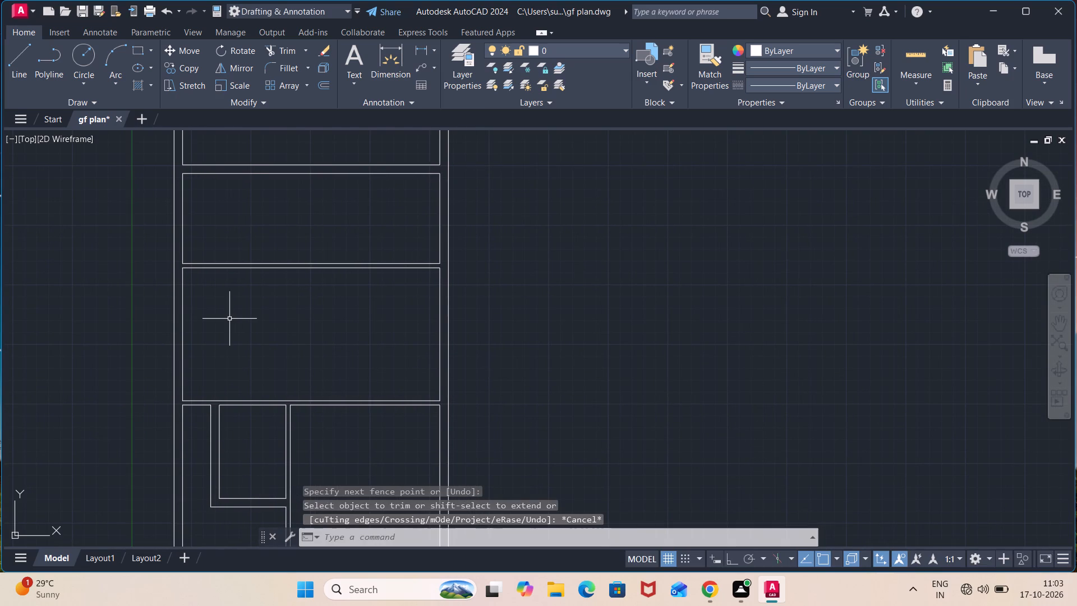
{"action": "key", "text": "Return"}
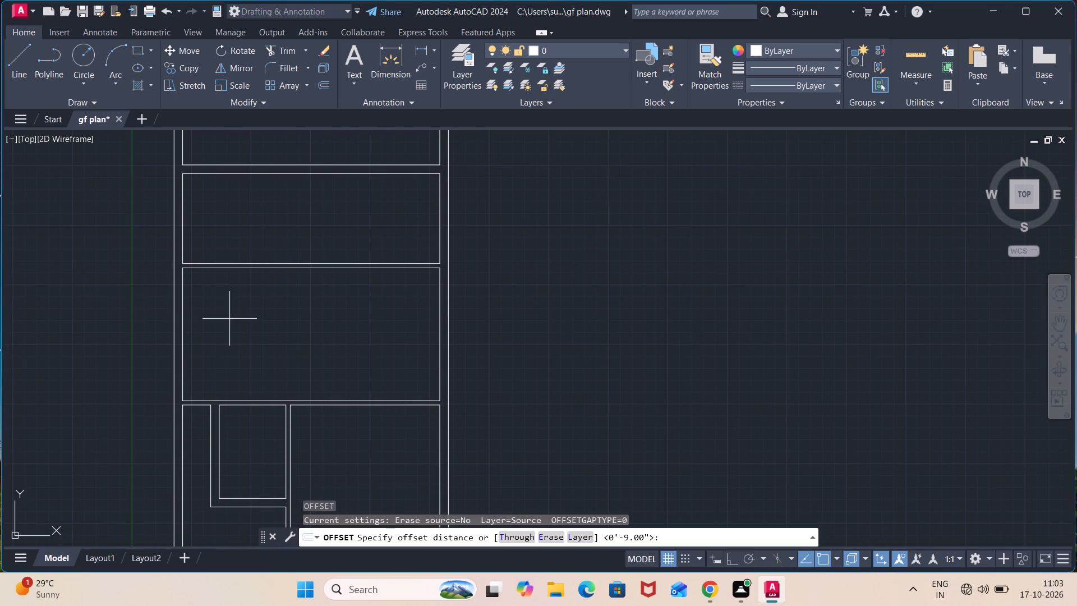
{"action": "type", "text": "6'8\""}
{"action": "key", "text": "Return"}
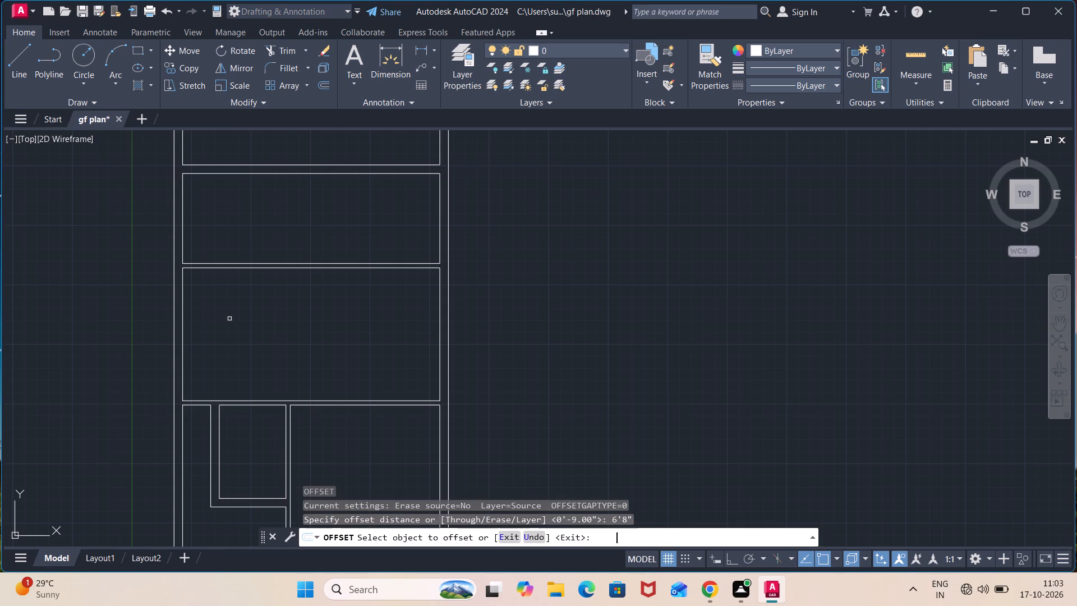
{"action": "left_click", "coordinate": [439, 329]}
{"action": "left_click", "coordinate": [346, 337]}
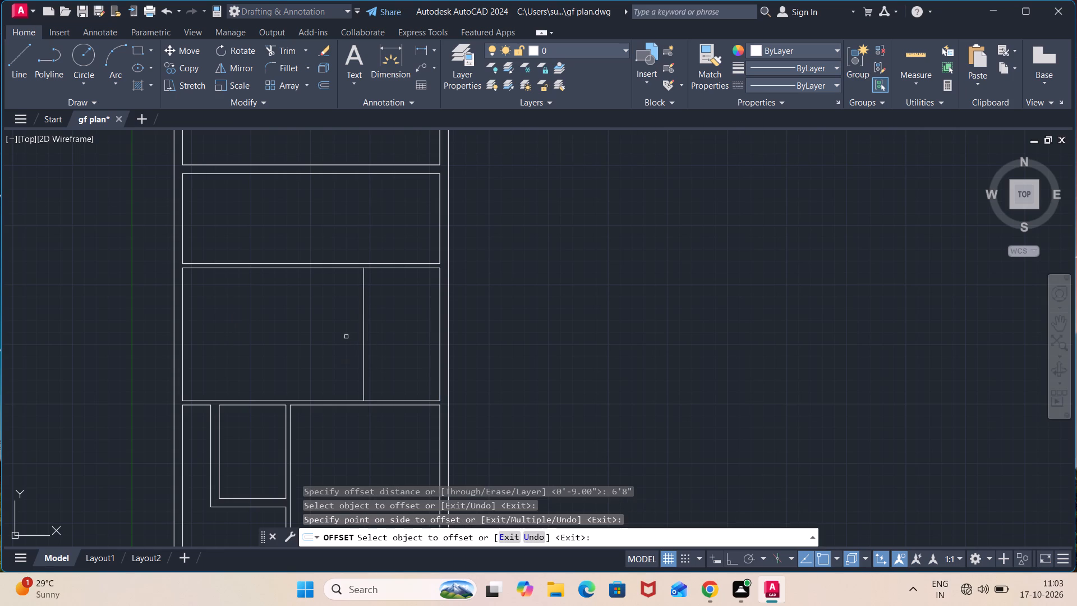
{"action": "left_click", "coordinate": [183, 366]}
{"action": "left_click", "coordinate": [257, 349]}
{"action": "key", "text": "space"}
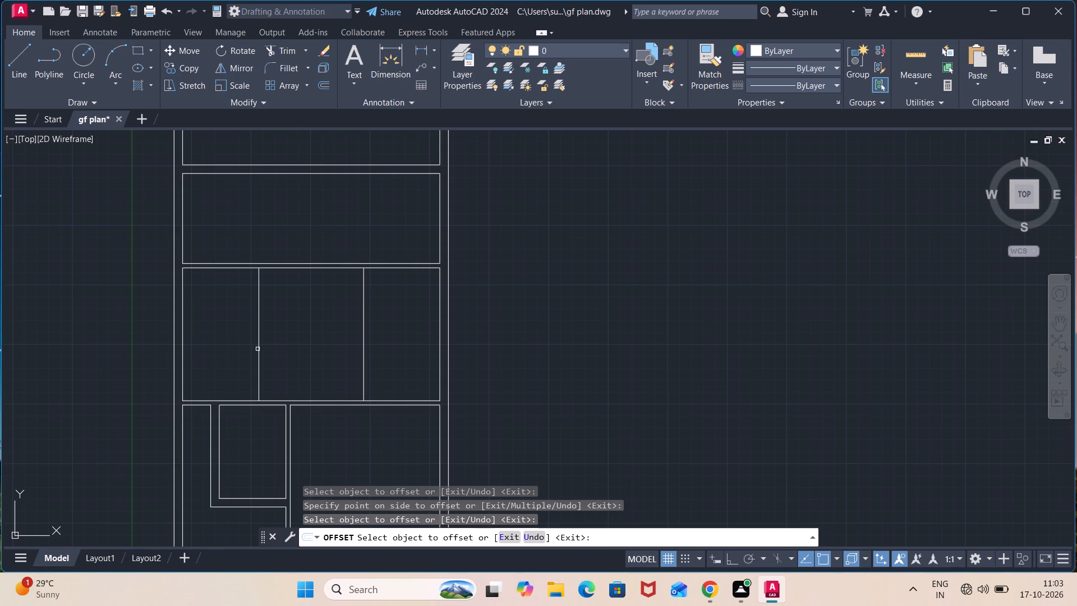
Offset both new vertical lines 4.5" toward the middle of the room to form two partitions.
{"action": "key", "text": "space"}
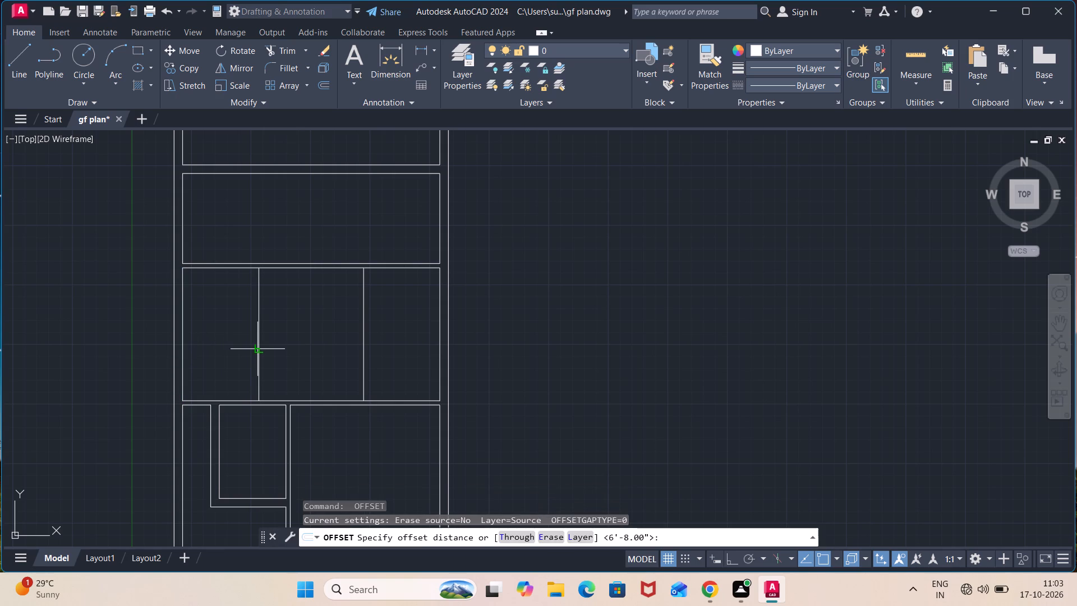
{"action": "type", "text": "4.5\""}
{"action": "key", "text": "Return"}
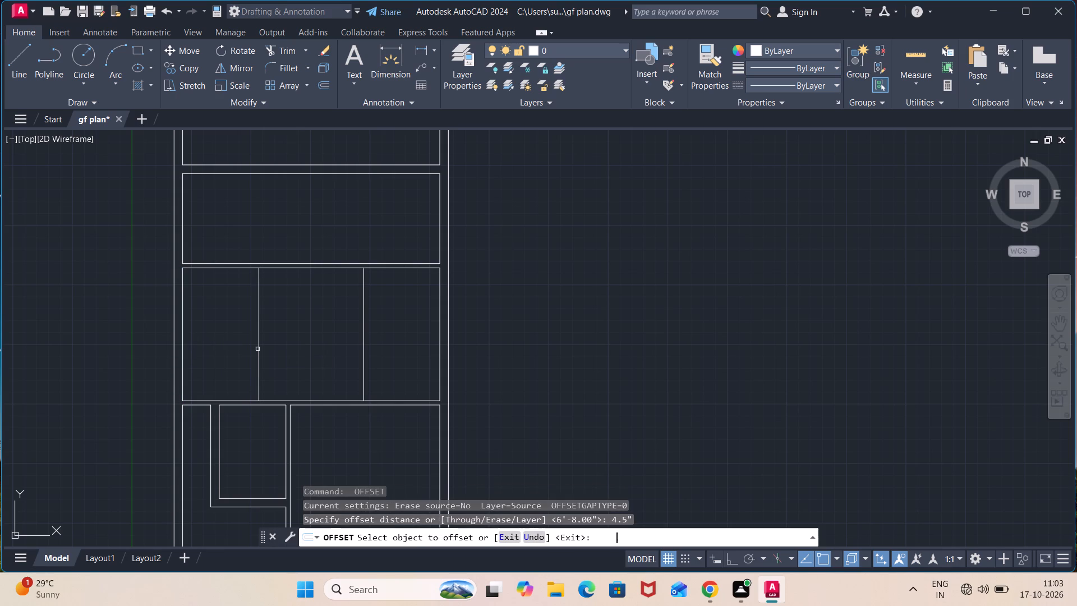
{"action": "left_click", "coordinate": [259, 362]}
{"action": "left_click", "coordinate": [284, 356]}
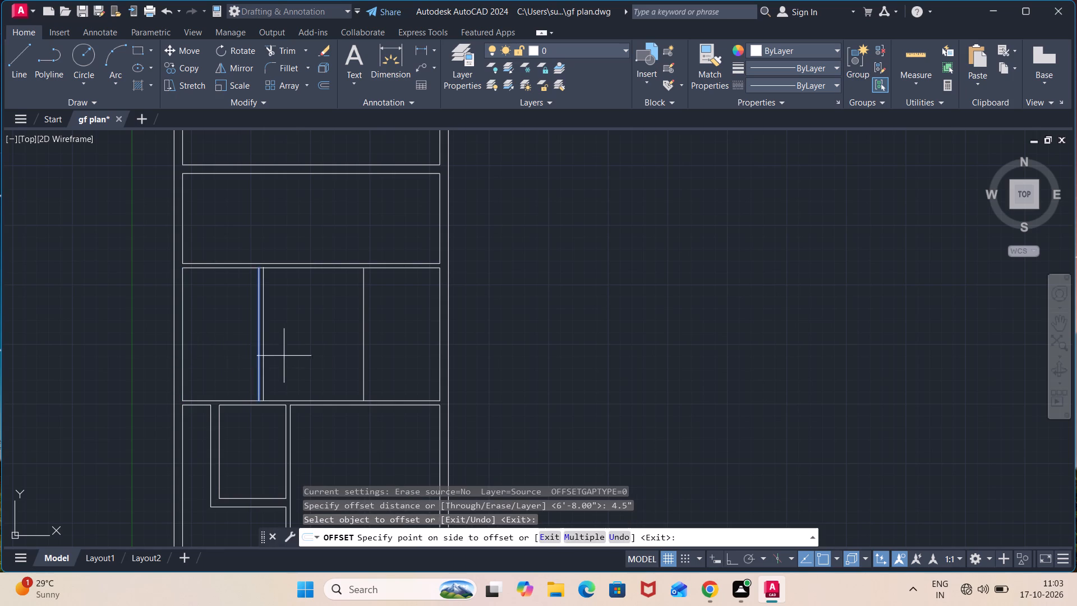
{"action": "left_click", "coordinate": [363, 364]}
{"action": "left_click", "coordinate": [340, 365]}
{"action": "scroll", "coordinate": [339, 366], "scroll_direction": "down", "scroll_amount": 1}
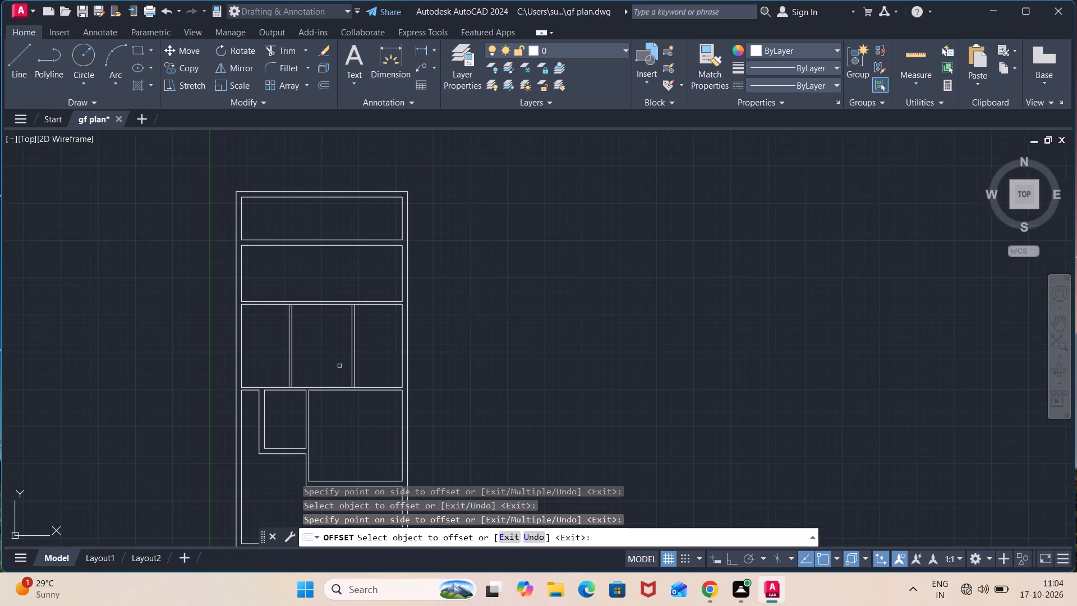
{"action": "middle_click_drag", "start_coordinate": [324, 346], "coordinate": [338, 418]}
{"action": "scroll", "coordinate": [323, 371], "scroll_direction": "up", "scroll_amount": 1}
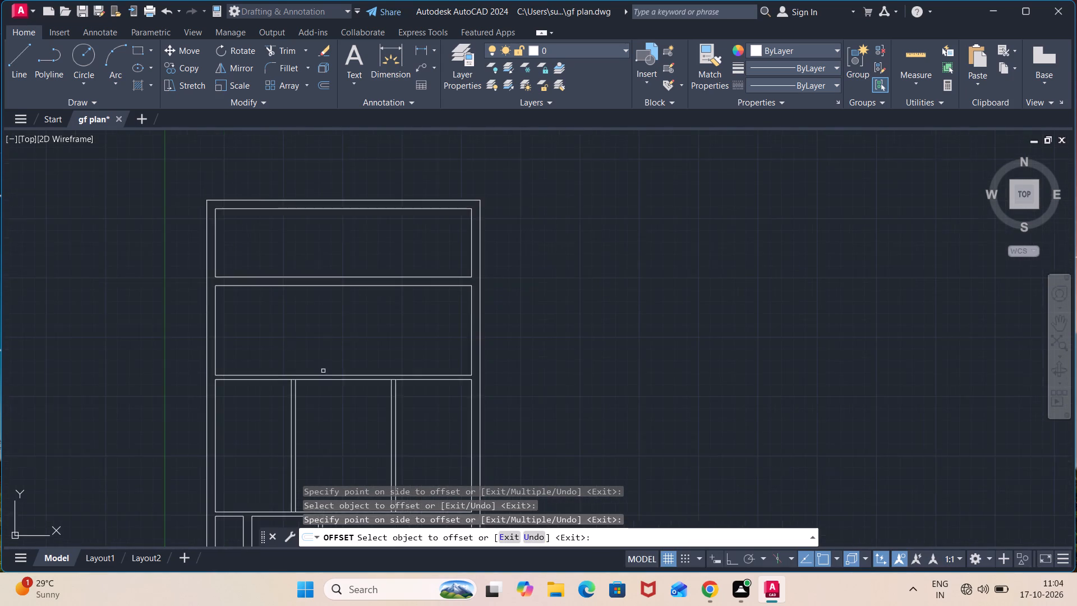
{"action": "scroll", "coordinate": [322, 368], "scroll_direction": "up", "scroll_amount": 1}
{"action": "key", "text": "space"}
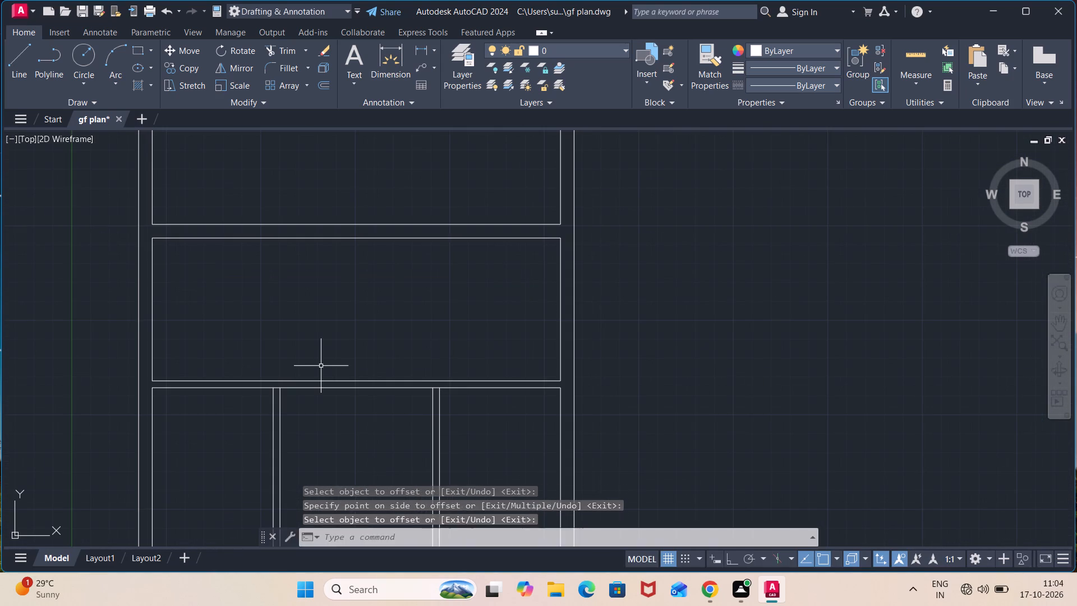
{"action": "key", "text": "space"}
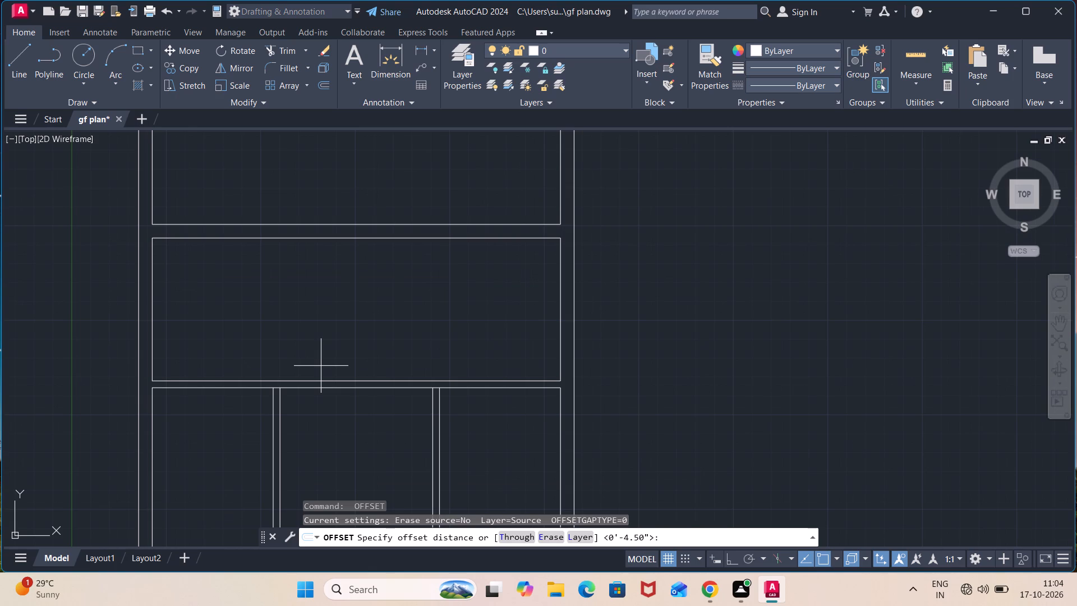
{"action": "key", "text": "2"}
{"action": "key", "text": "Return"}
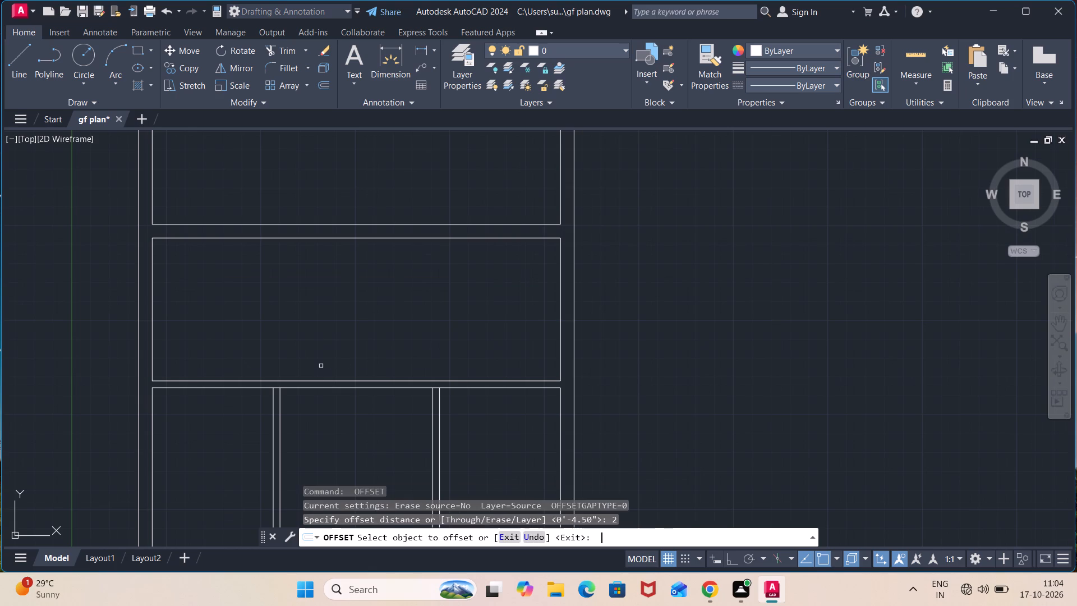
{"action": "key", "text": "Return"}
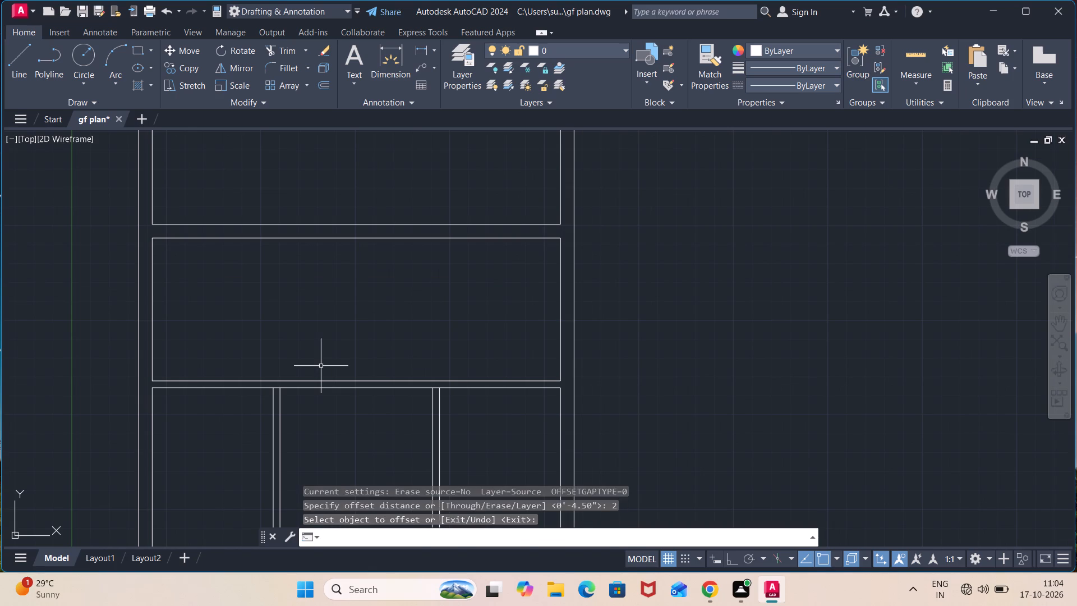
Offset the left inner line of the full-width room above the two partitions 12'2" to the right.
{"action": "key", "text": "Return"}
{"action": "type", "text": "12'"}
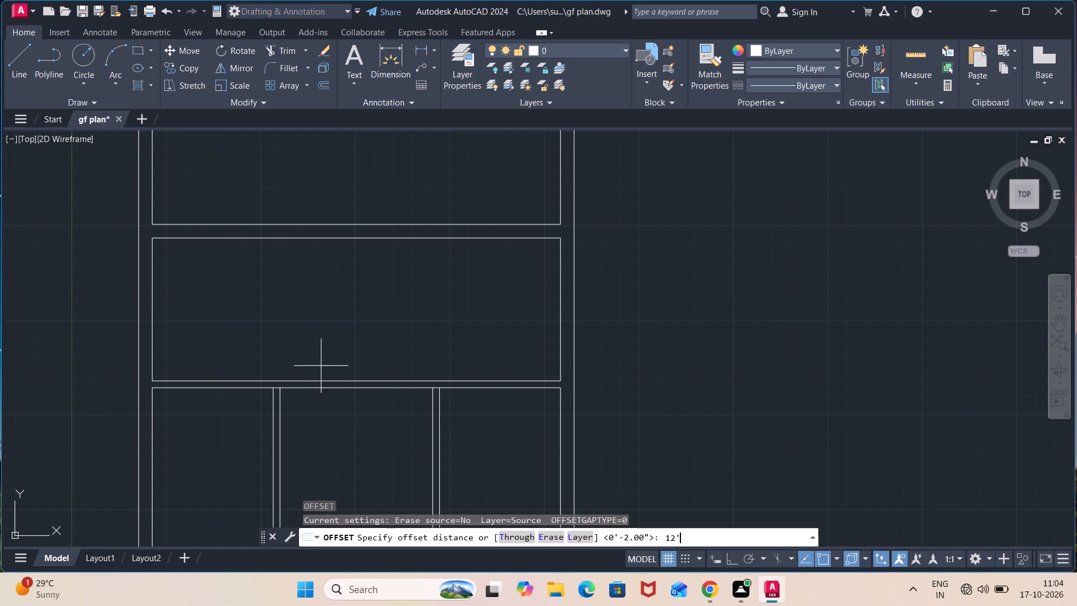
{"action": "type", "text": "2\""}
{"action": "key", "text": "Return"}
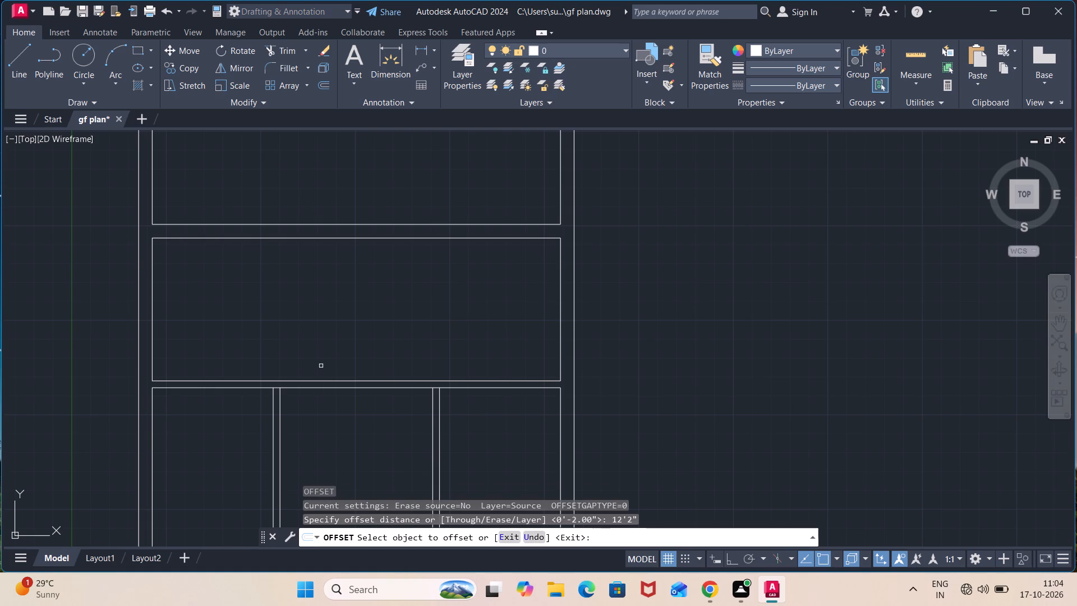
{"action": "left_click", "coordinate": [153, 352]}
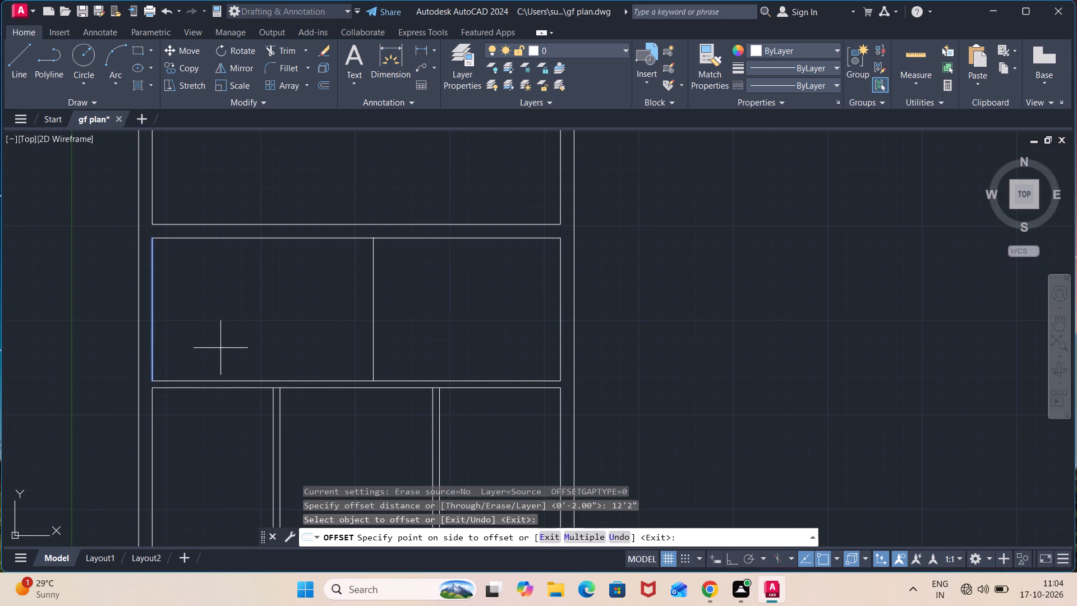
{"action": "left_click", "coordinate": [257, 346]}
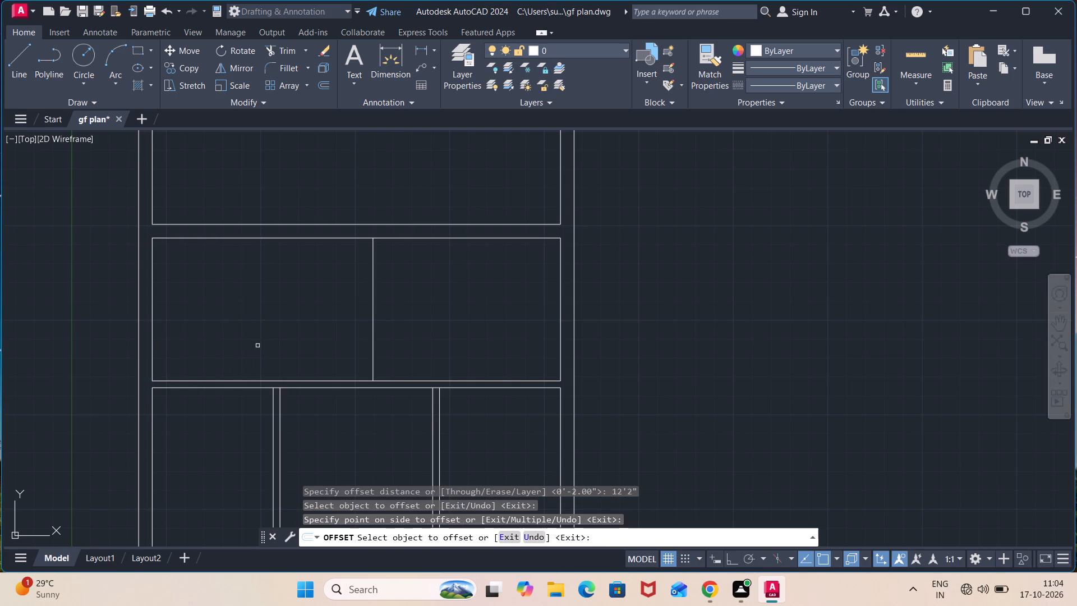
{"action": "key", "text": "space"}
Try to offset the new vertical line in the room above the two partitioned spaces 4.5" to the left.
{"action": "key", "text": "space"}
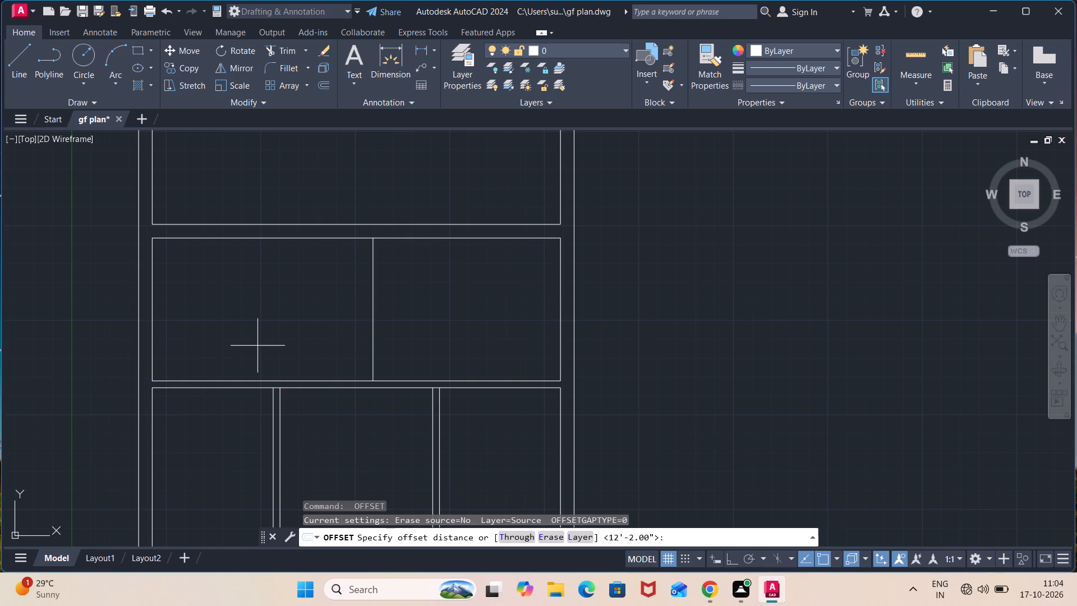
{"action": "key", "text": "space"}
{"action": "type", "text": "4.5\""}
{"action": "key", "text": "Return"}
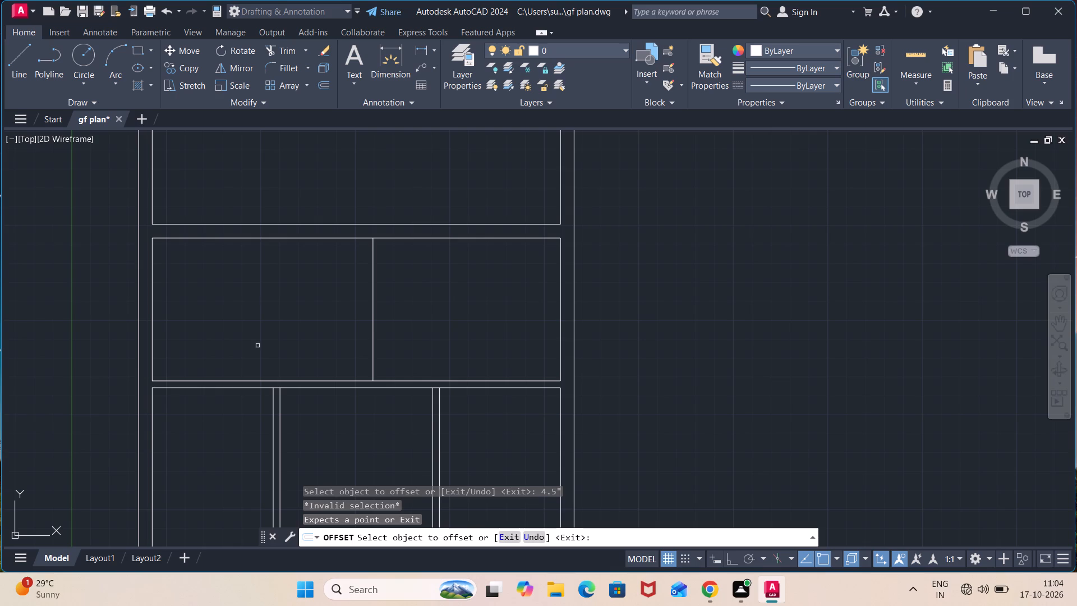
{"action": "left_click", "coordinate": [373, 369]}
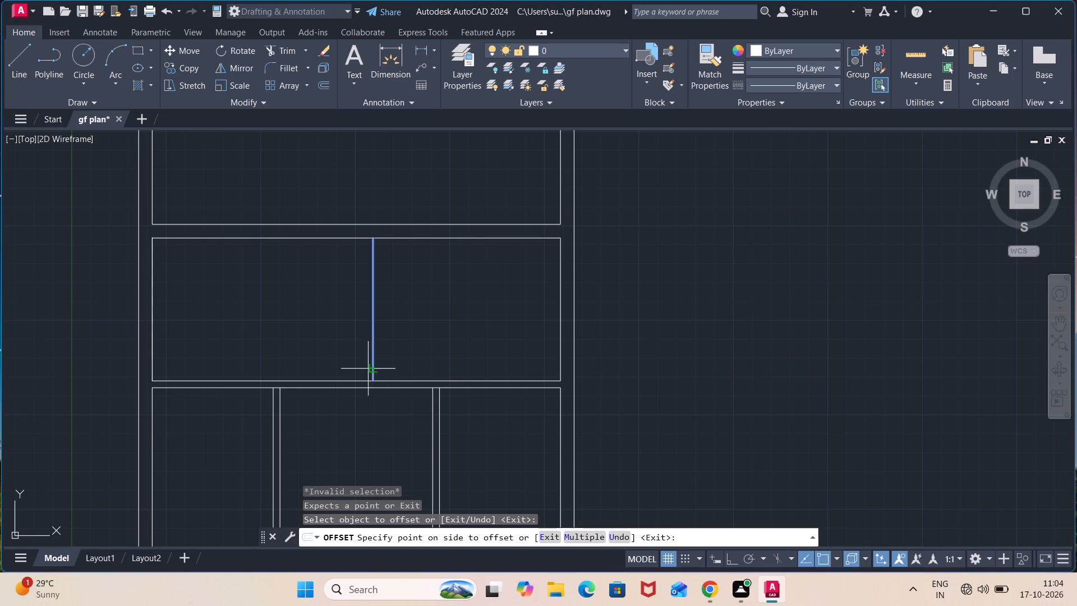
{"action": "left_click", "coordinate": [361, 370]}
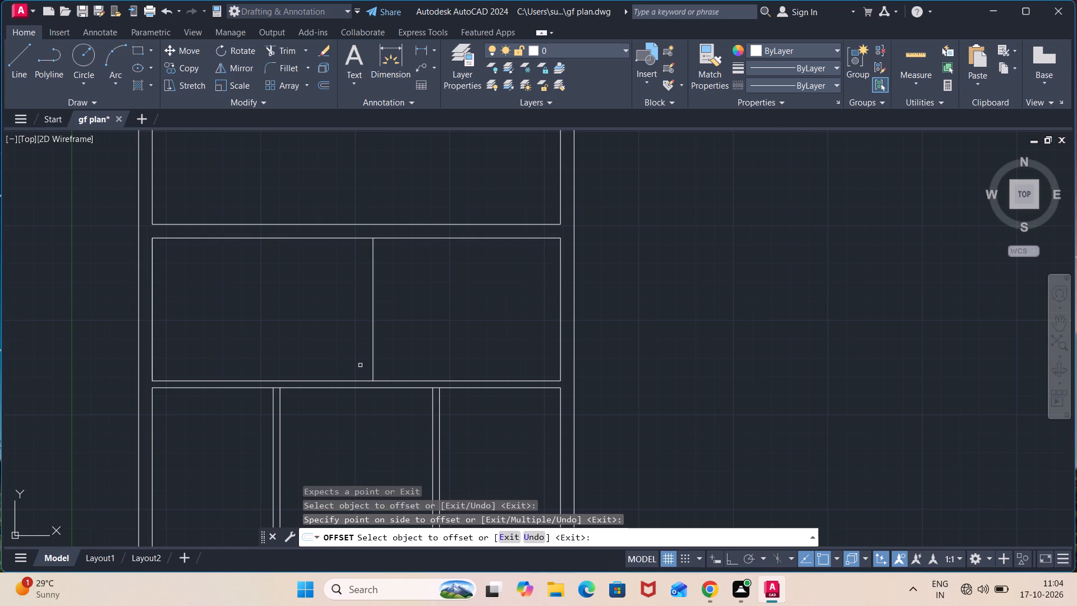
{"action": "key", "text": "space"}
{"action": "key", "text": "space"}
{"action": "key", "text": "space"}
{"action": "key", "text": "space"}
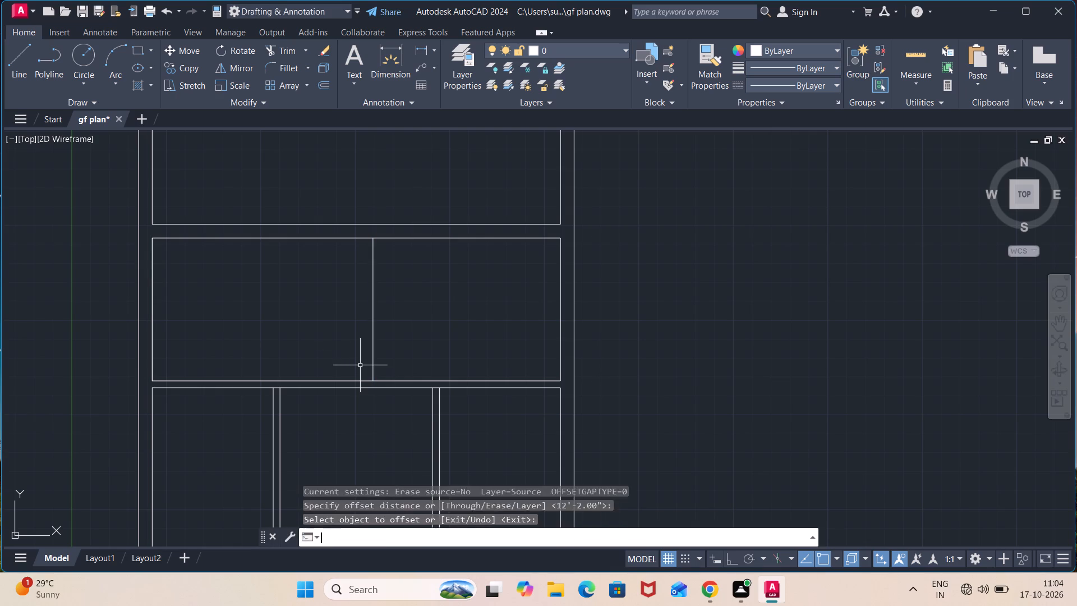
Offset the room's vertical dividing line 4.5" to the right, and again 4.5" to the left.
{"action": "key", "text": "space"}
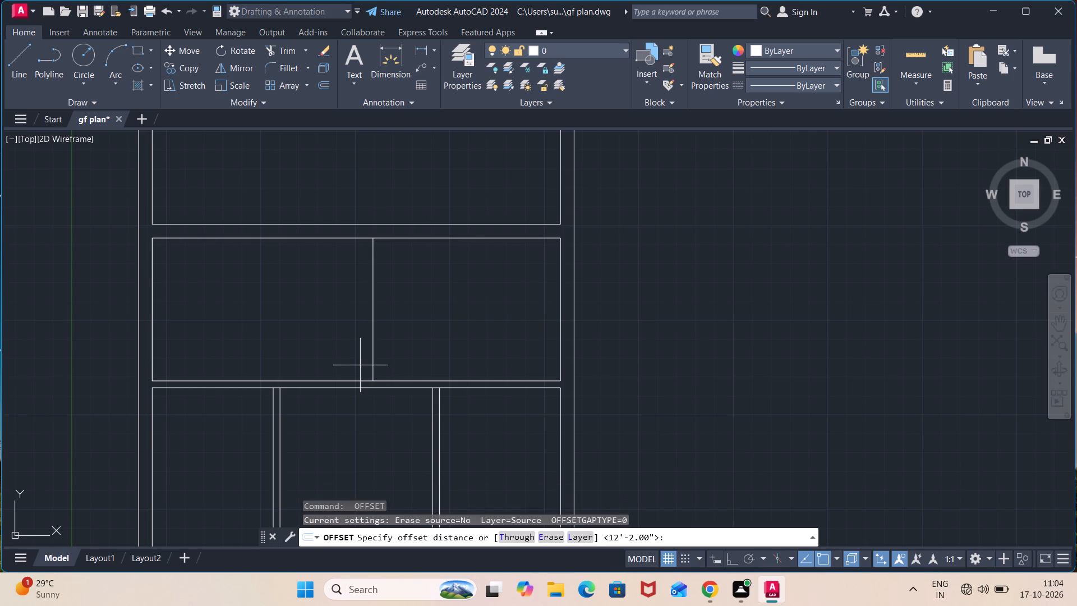
{"action": "type", "text": "4.5\""}
{"action": "key", "text": "Return"}
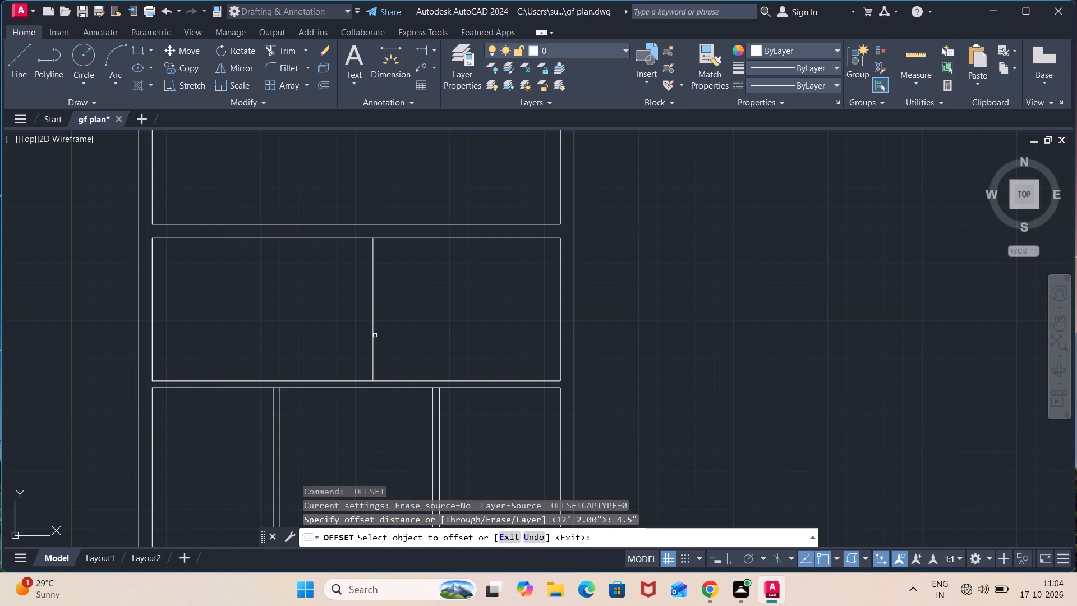
{"action": "left_click", "coordinate": [372, 346]}
{"action": "left_click", "coordinate": [366, 350]}
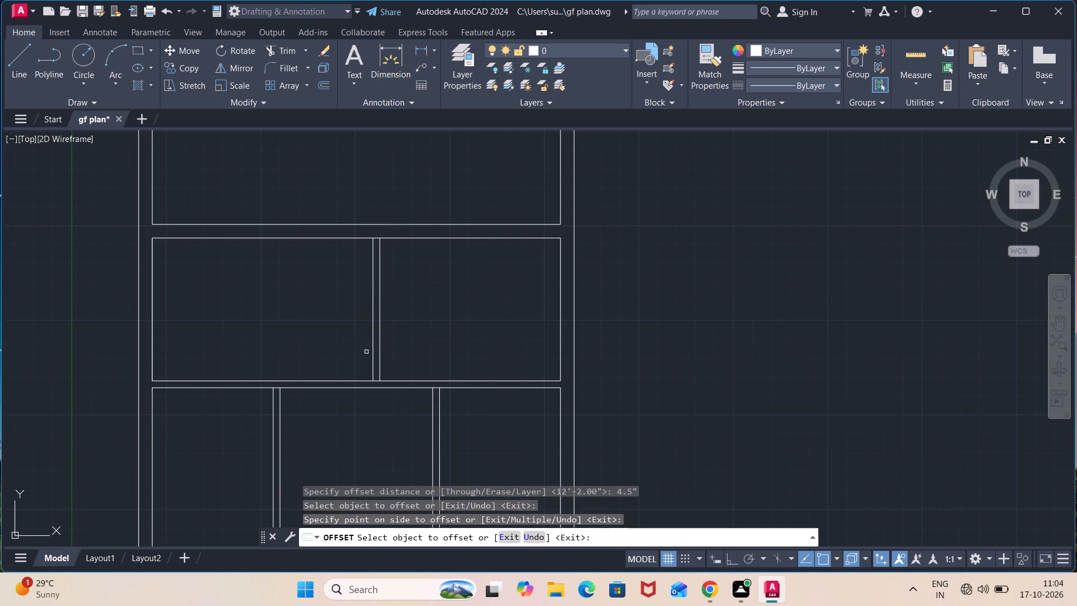
{"action": "scroll", "coordinate": [368, 352], "scroll_direction": "up", "scroll_amount": 1}
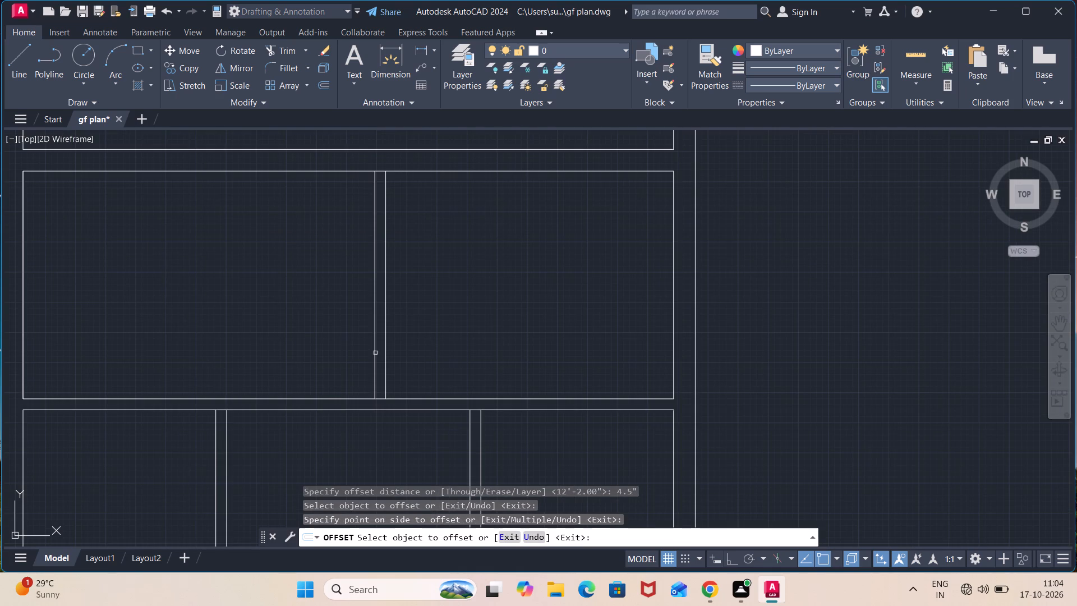
{"action": "left_click", "coordinate": [376, 360]}
{"action": "left_click", "coordinate": [361, 361]}
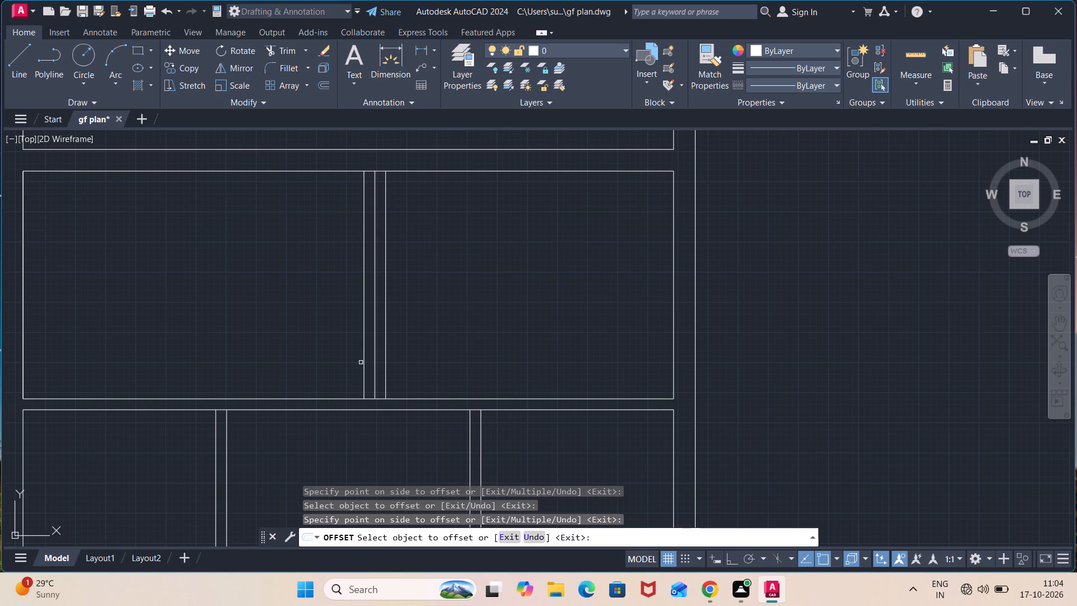
{"action": "key", "text": "Escape"}
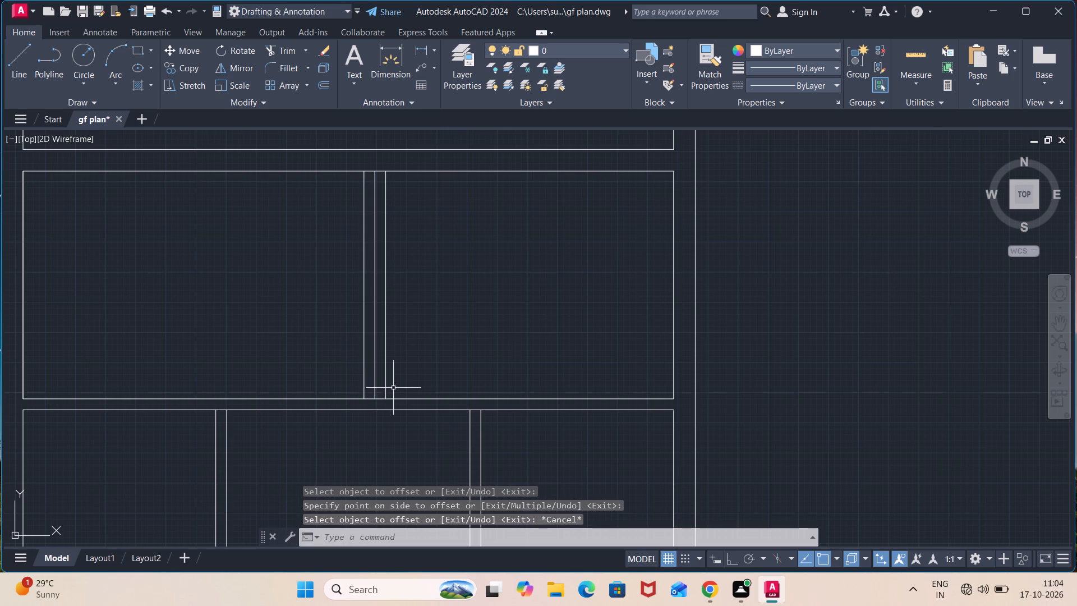
Delete the rightmost of the three closely spaced vertical lines, leaving a two-line partition.
{"action": "left_click", "coordinate": [384, 389]}
{"action": "key", "text": "Delete"}
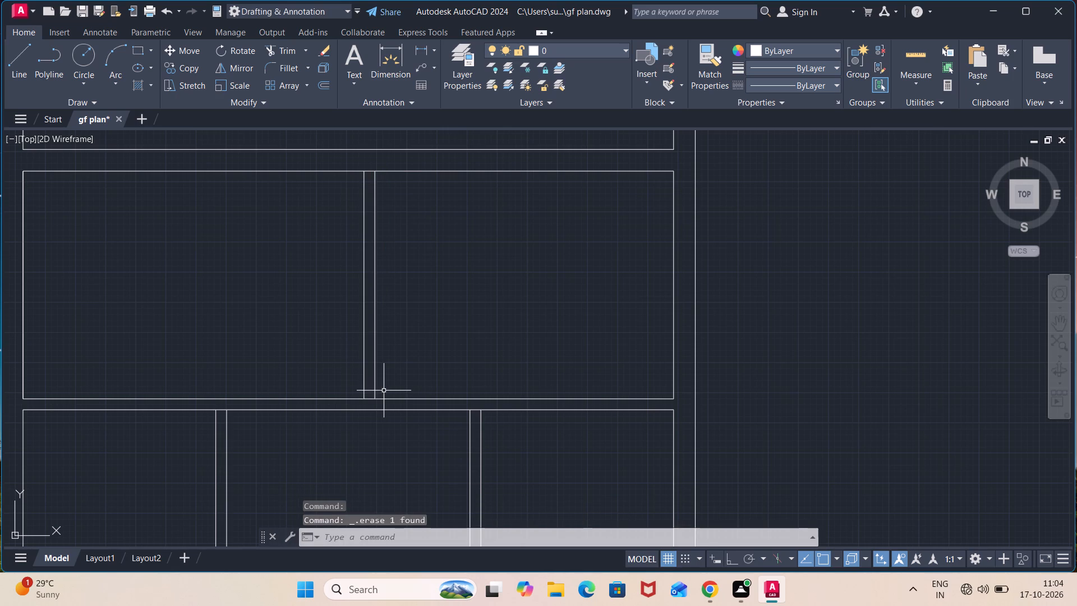
Draw a short vertical line across the 4.5" cross wall, just left of the right partition below it.
{"action": "scroll", "coordinate": [407, 414], "scroll_direction": "up", "scroll_amount": 1}
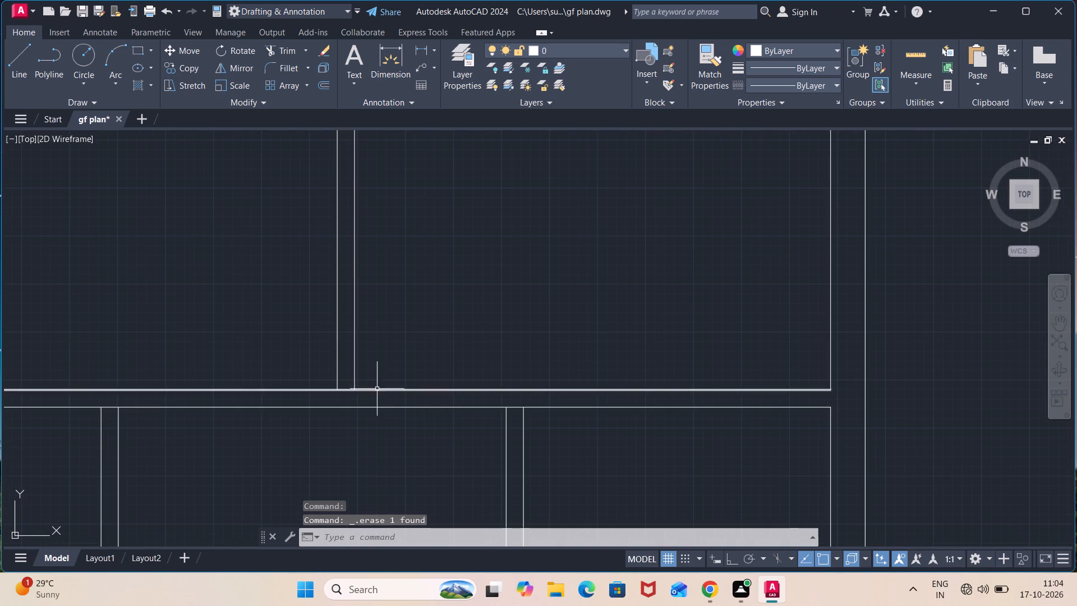
{"action": "scroll", "coordinate": [399, 376], "scroll_direction": "down", "scroll_amount": 1}
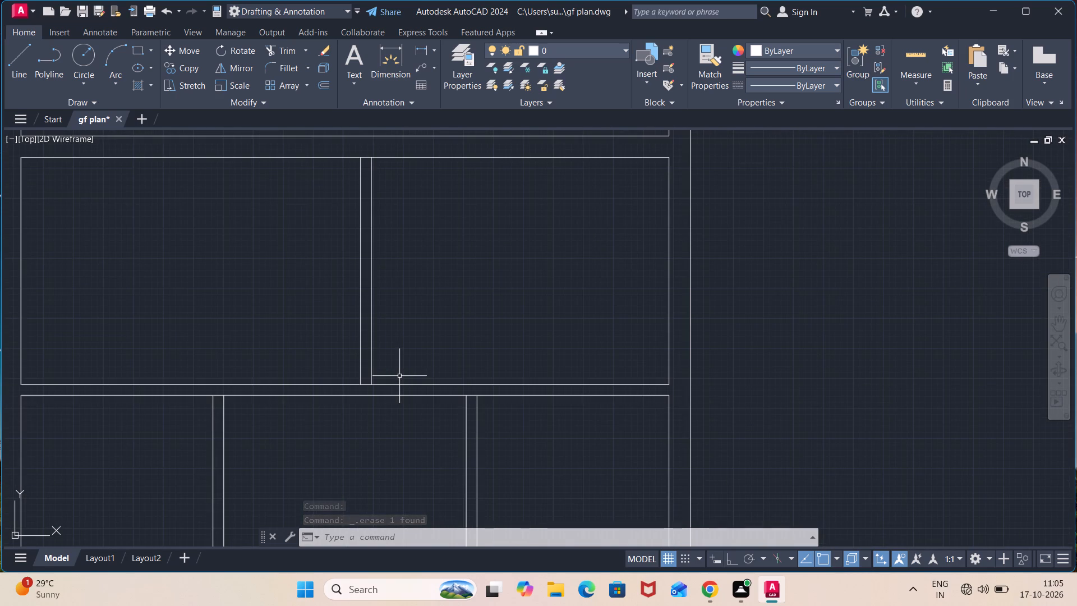
{"action": "key", "text": "l"}
{"action": "key", "text": "Return"}
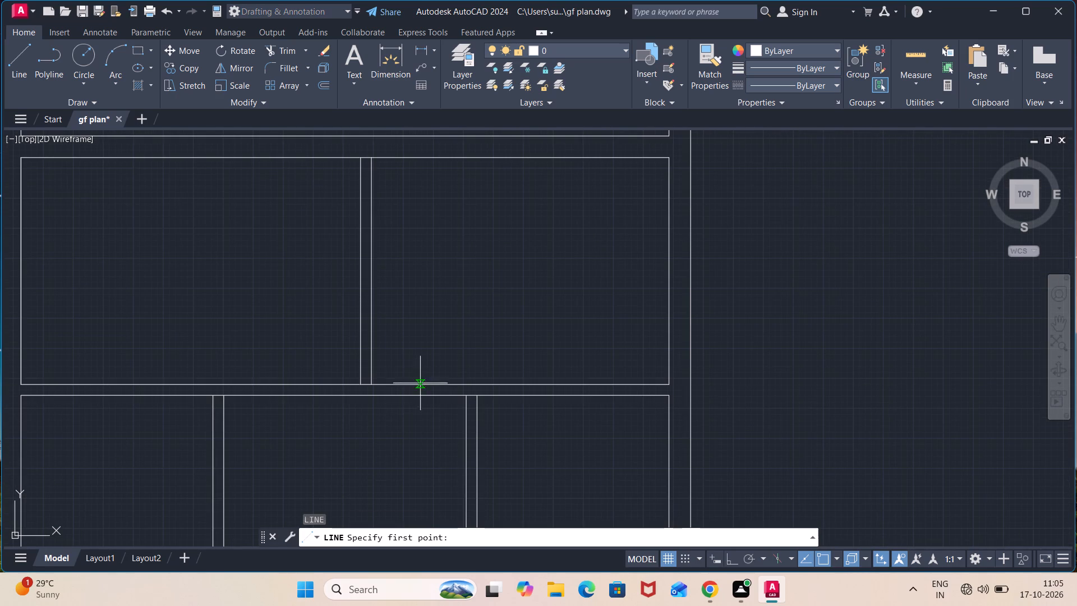
{"action": "scroll", "coordinate": [454, 393], "scroll_direction": "up", "scroll_amount": 1}
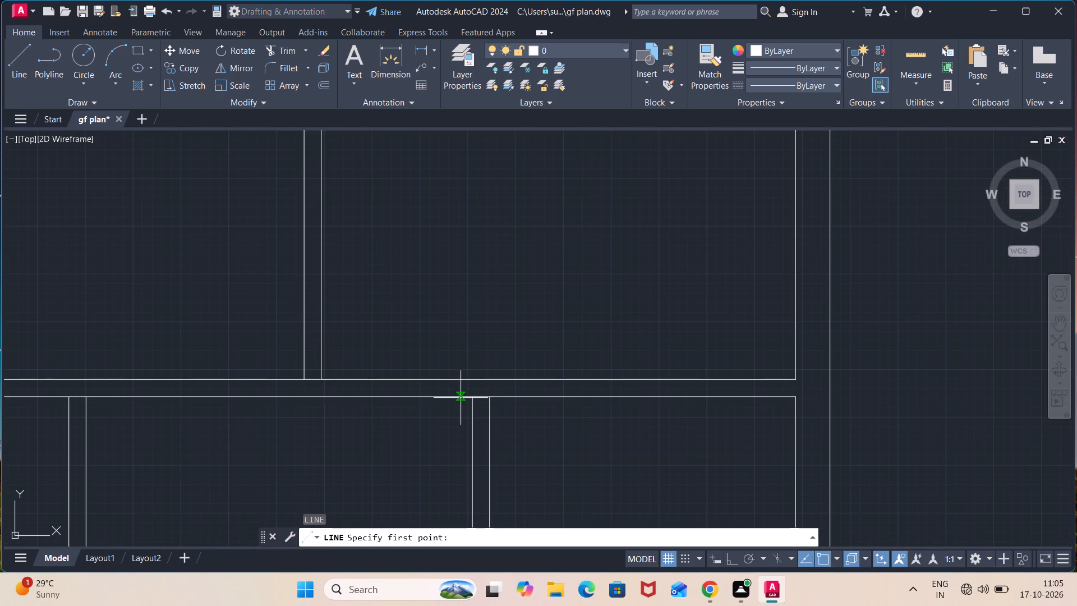
{"action": "scroll", "coordinate": [461, 398], "scroll_direction": "up", "scroll_amount": 2}
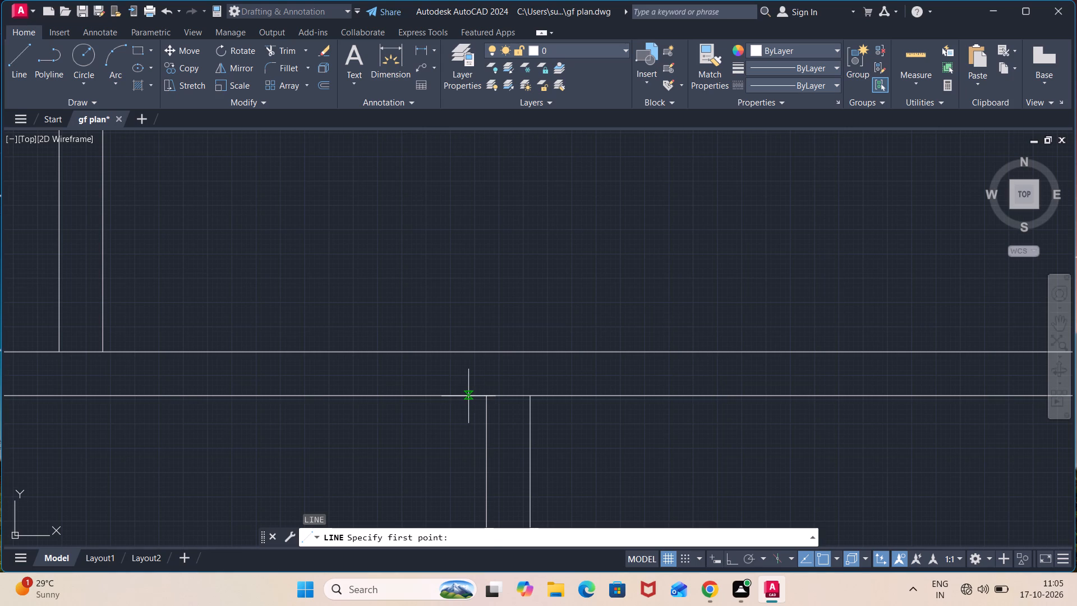
{"action": "left_click", "coordinate": [468, 396]}
{"action": "left_click", "coordinate": [468, 350]}
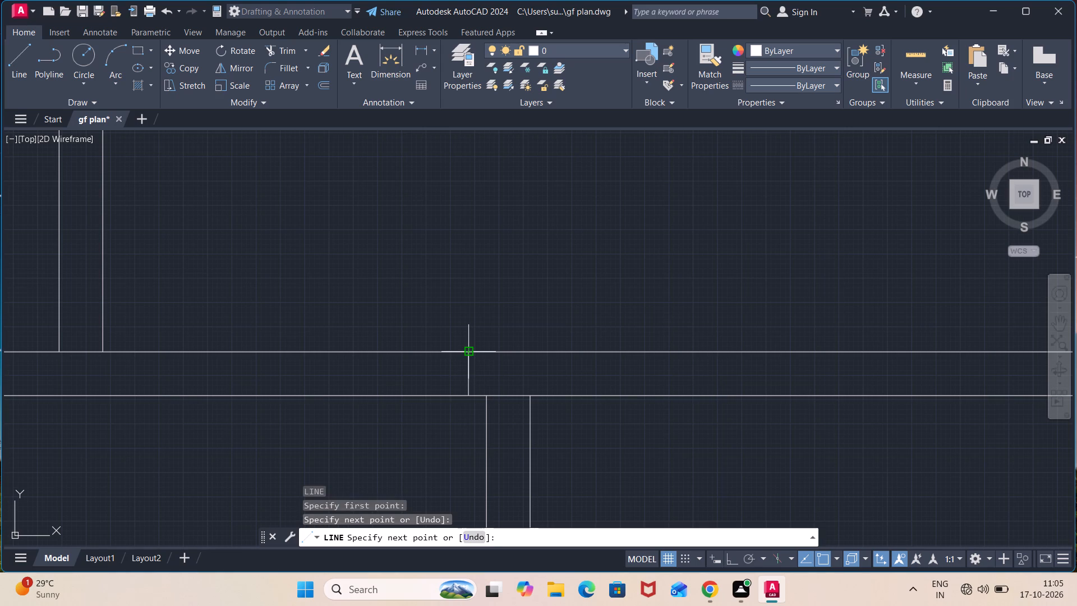
{"action": "key", "text": "Escape"}
Offset the short line across the cross wall 3' to the left to mark the other side of the opening.
{"action": "key", "text": "o"}
{"action": "key", "text": "Return"}
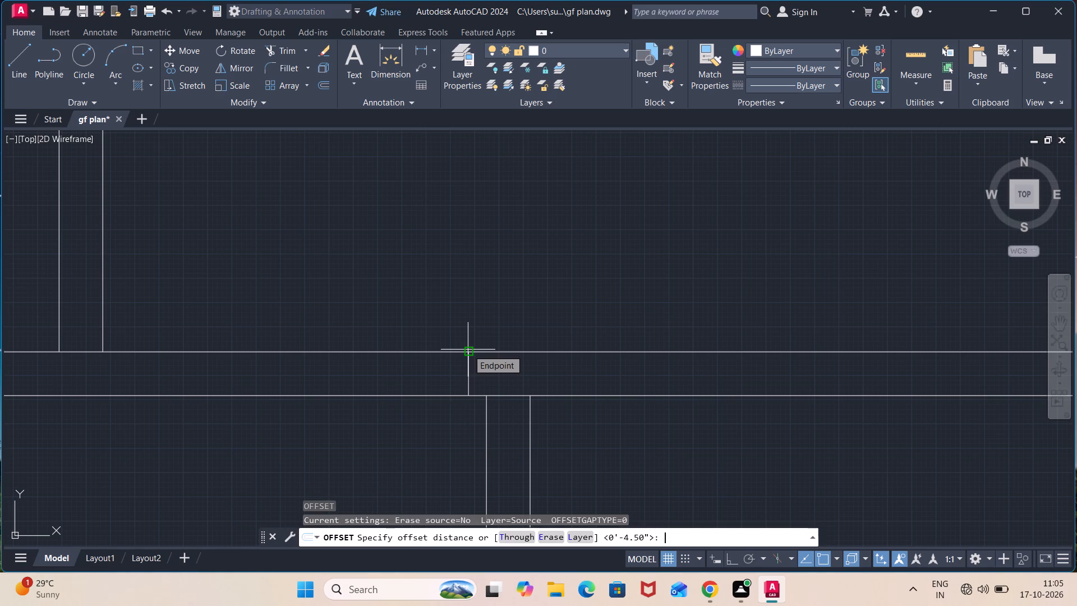
{"action": "type", "text": "3'"}
{"action": "key", "text": "Return"}
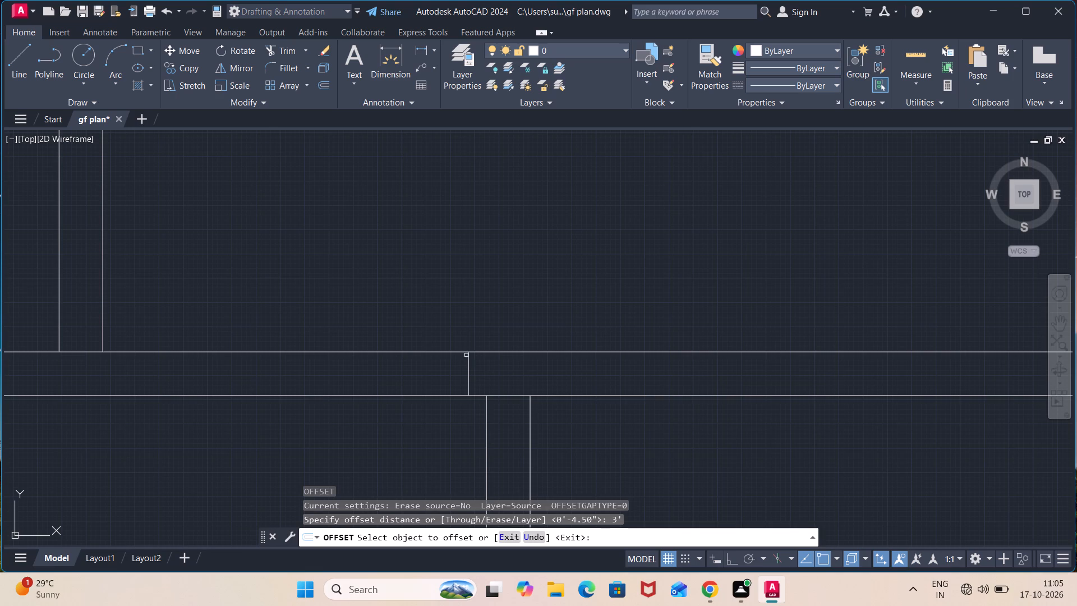
{"action": "left_click", "coordinate": [466, 369]}
{"action": "left_click", "coordinate": [470, 370]}
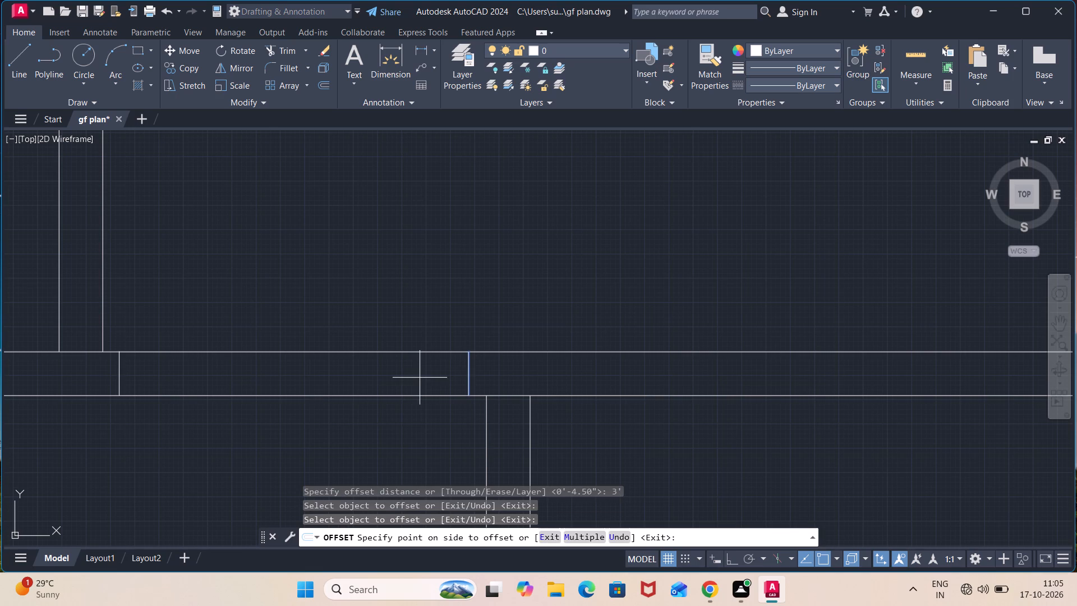
{"action": "left_click", "coordinate": [420, 378]}
{"action": "scroll", "coordinate": [312, 393], "scroll_direction": "down", "scroll_amount": 2}
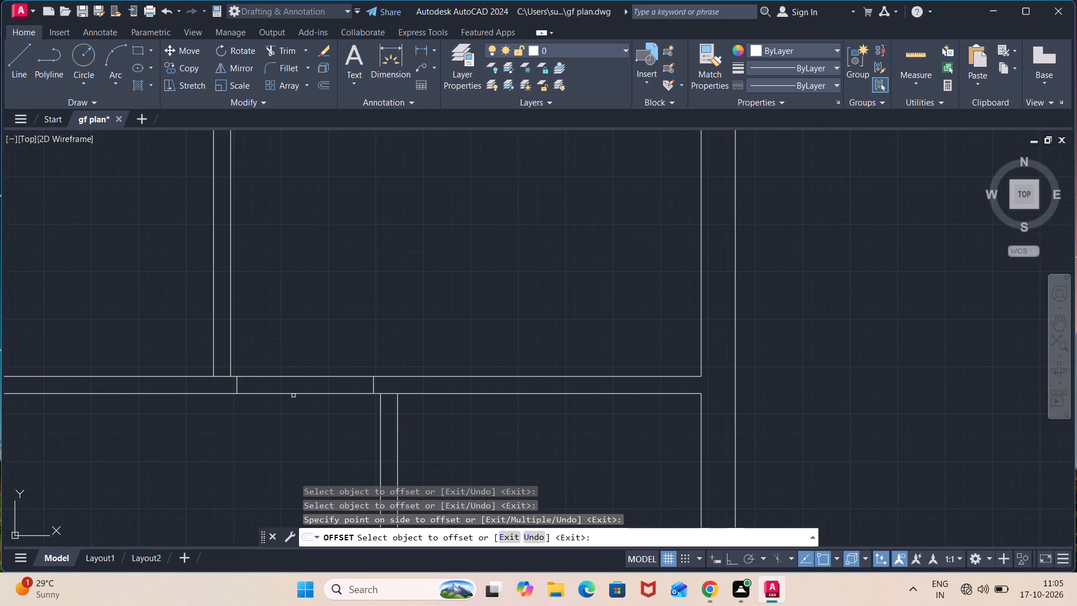
{"action": "key", "text": "Escape"}
{"action": "right_click", "coordinate": [293, 396]}
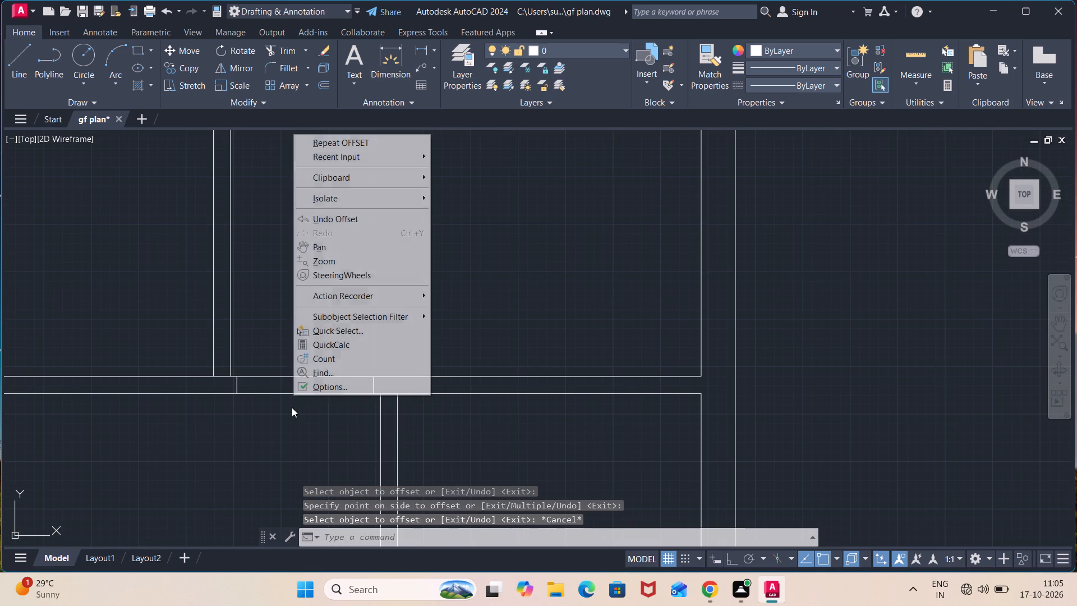
{"action": "scroll", "coordinate": [256, 442], "scroll_direction": "down", "scroll_amount": 2}
{"action": "key", "text": "Escape"}
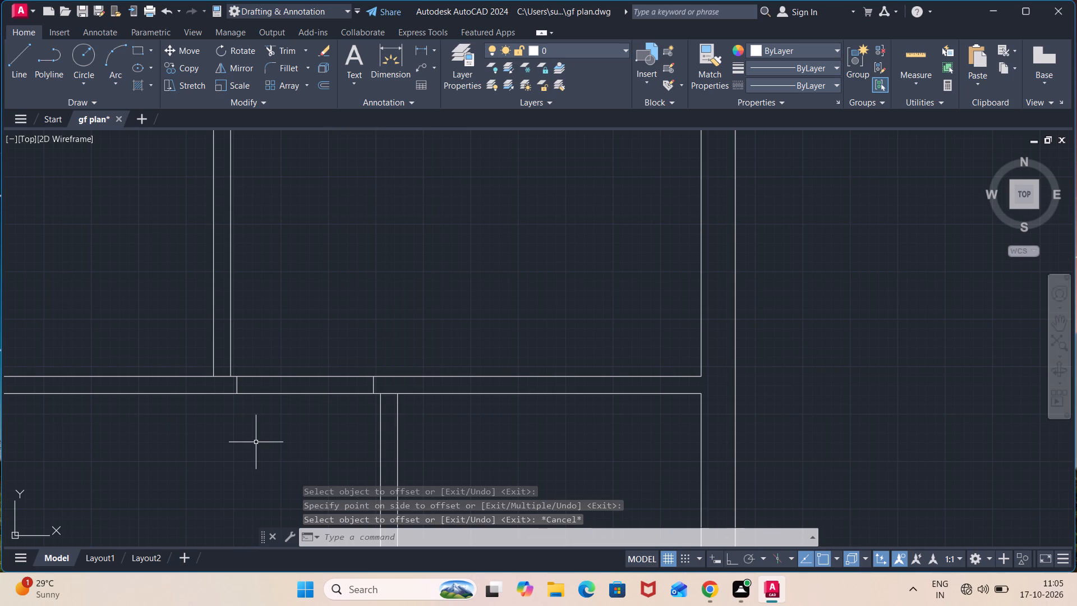
{"action": "key", "text": "Escape"}
Trim the cross wall's lower line across the right partition, and both wall lines between the two short lines to open the doorway.
{"action": "scroll", "coordinate": [250, 443], "scroll_direction": "down", "scroll_amount": 2}
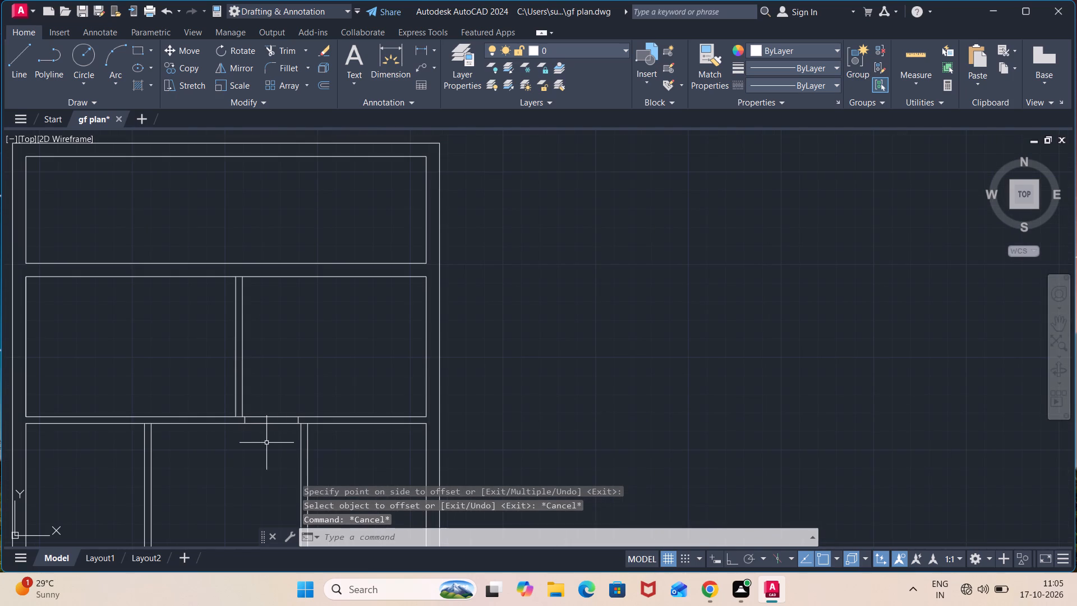
{"action": "middle_click_drag", "start_coordinate": [283, 439], "coordinate": [346, 348]}
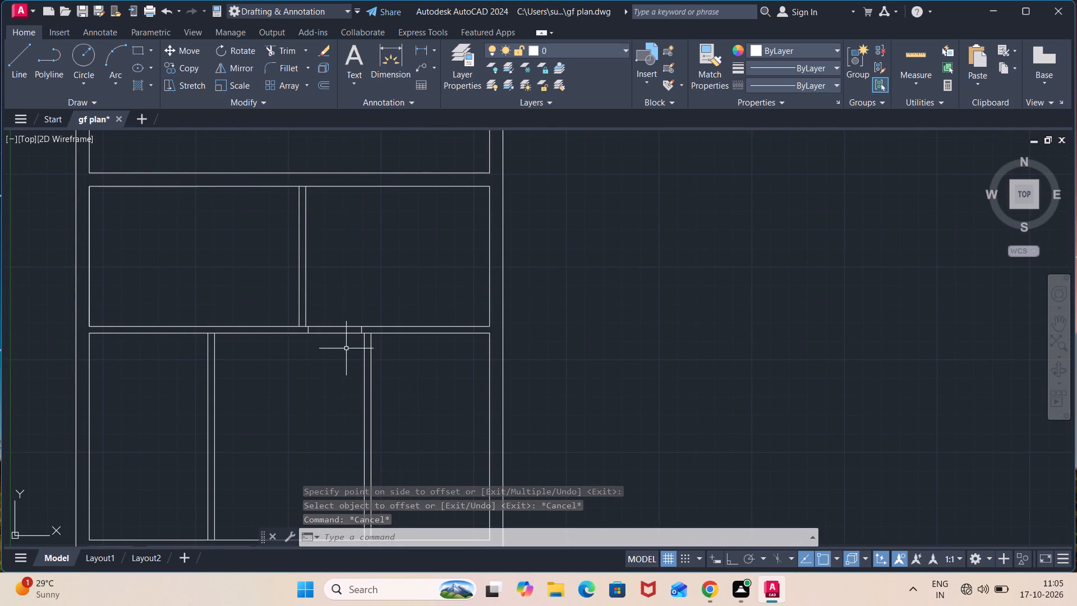
{"action": "type", "text": "tr"}
{"action": "key", "text": "Return"}
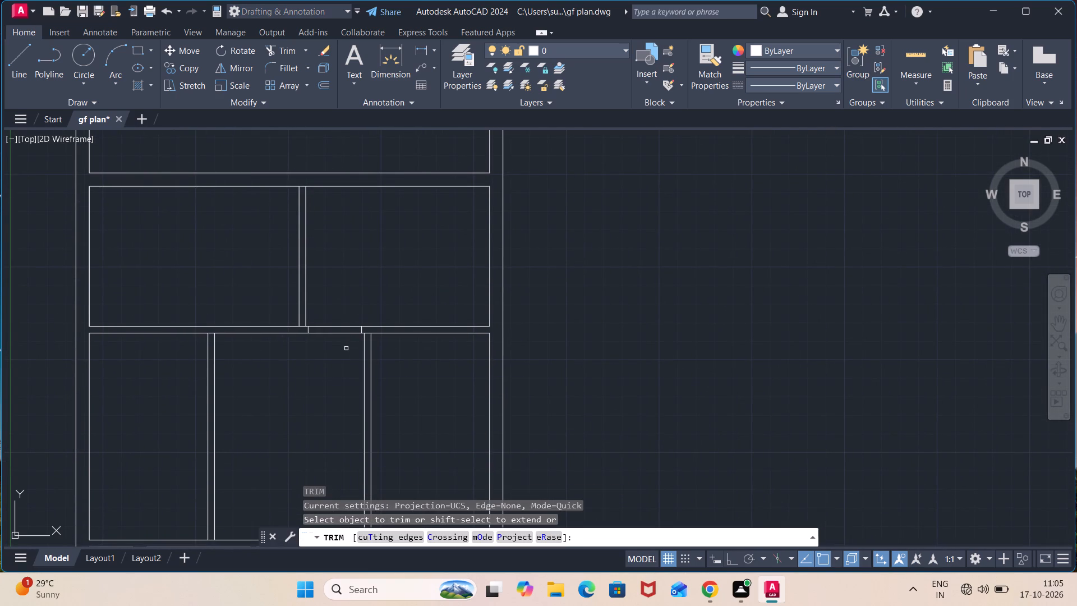
{"action": "scroll", "coordinate": [363, 337], "scroll_direction": "up", "scroll_amount": 2}
{"action": "left_click", "coordinate": [370, 328]}
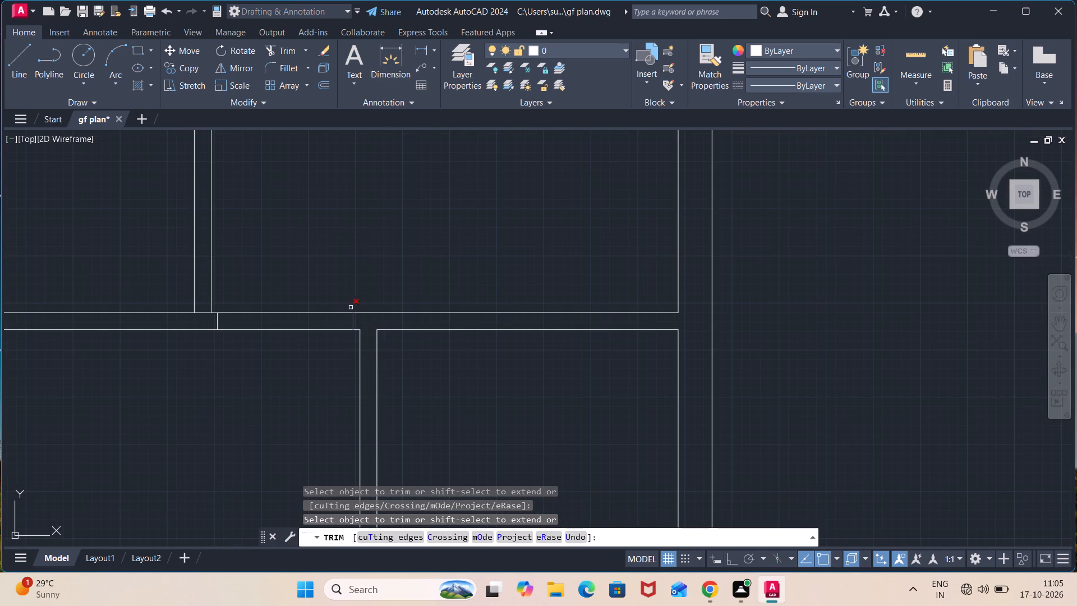
{"action": "left_click", "coordinate": [321, 301]}
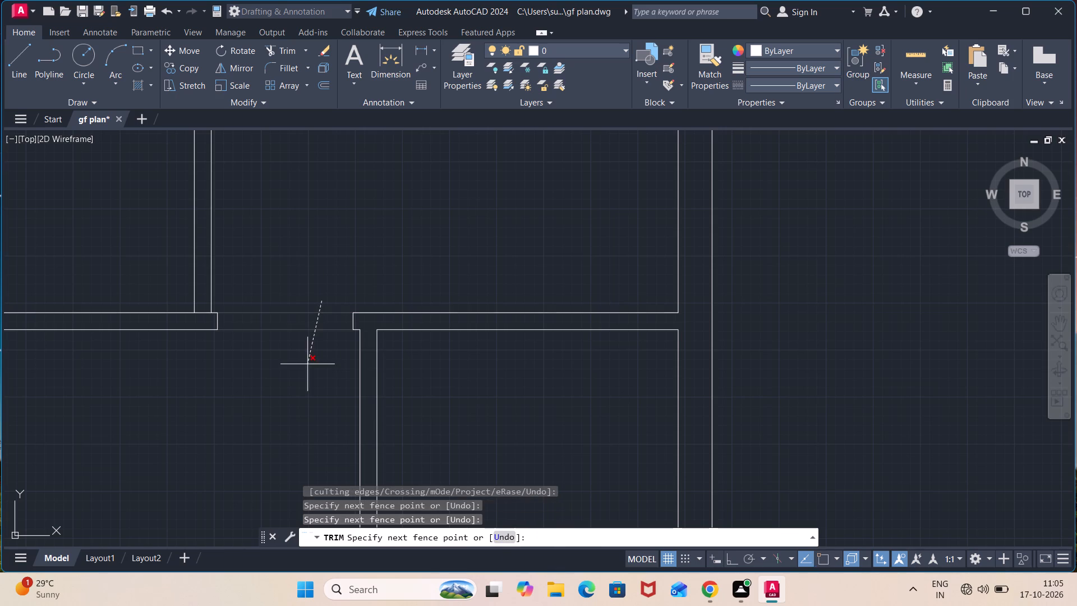
{"action": "left_click", "coordinate": [307, 364]}
{"action": "scroll", "coordinate": [290, 373], "scroll_direction": "down", "scroll_amount": 2}
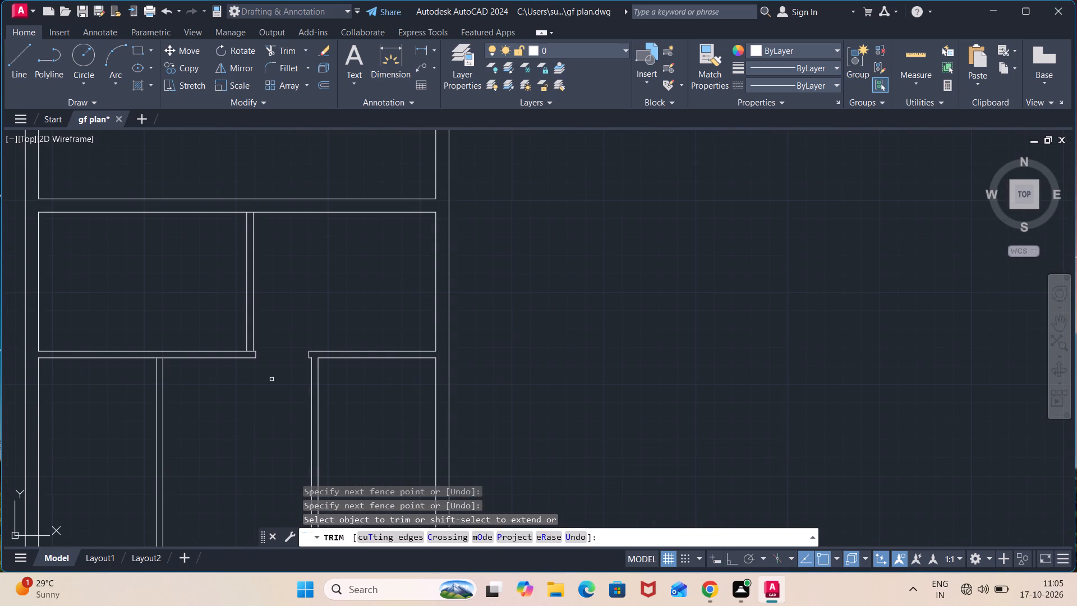
Trim the cross wall's lower line segment between the left partition's two lines to join them.
{"action": "scroll", "coordinate": [153, 359], "scroll_direction": "up", "scroll_amount": 1}
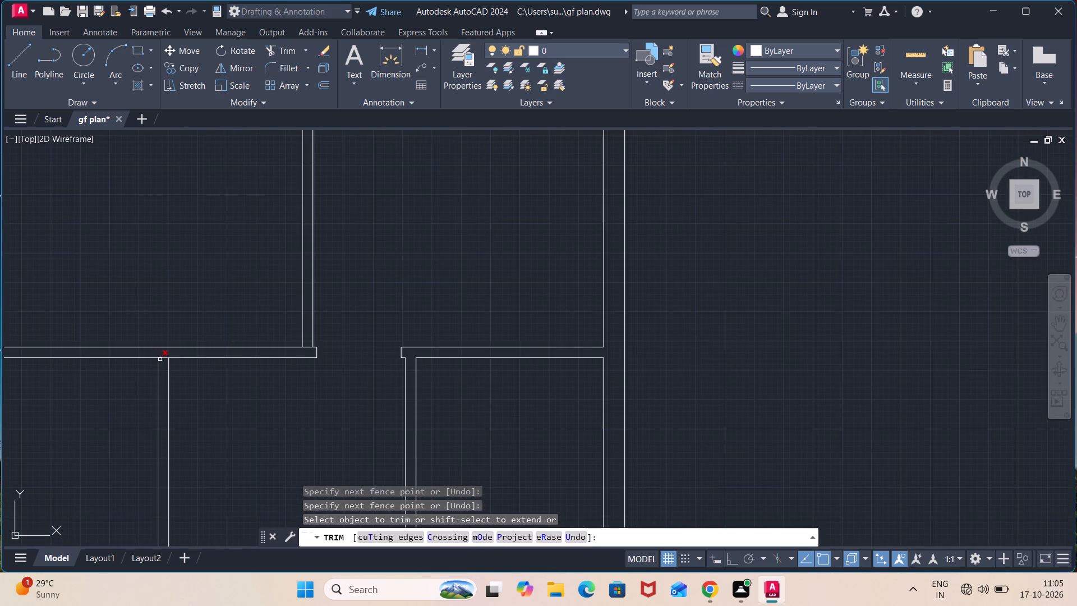
{"action": "scroll", "coordinate": [162, 359], "scroll_direction": "up", "scroll_amount": 2}
{"action": "left_click", "coordinate": [162, 359]}
{"action": "left_click", "coordinate": [163, 352]}
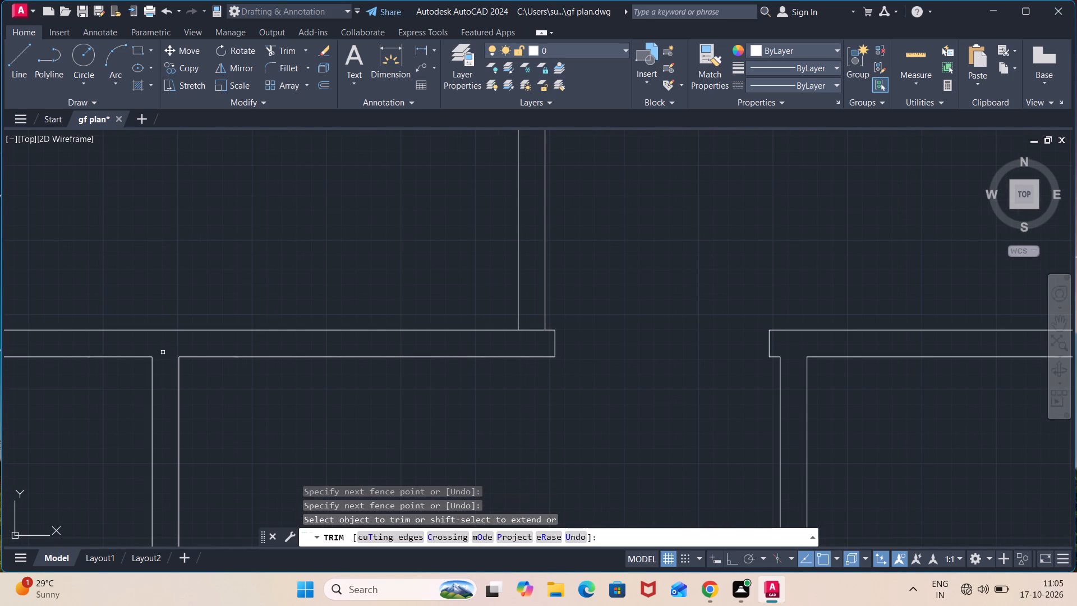
{"action": "scroll", "coordinate": [163, 352], "scroll_direction": "down", "scroll_amount": 4}
{"action": "middle_click_drag", "start_coordinate": [204, 437], "coordinate": [201, 360]}
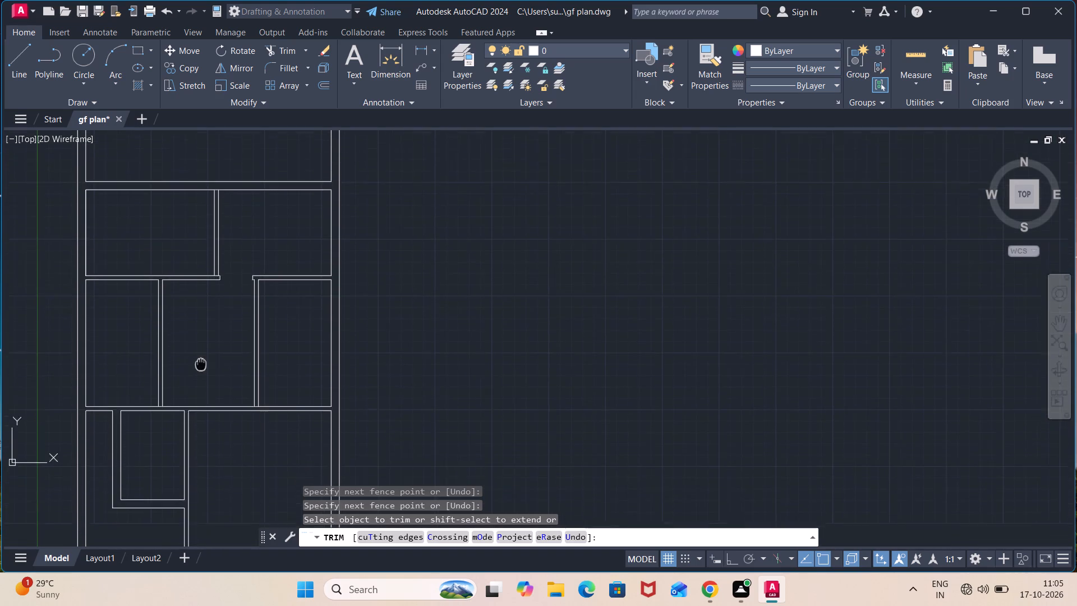
{"action": "middle_click_drag", "start_coordinate": [201, 360], "coordinate": [202, 319]}
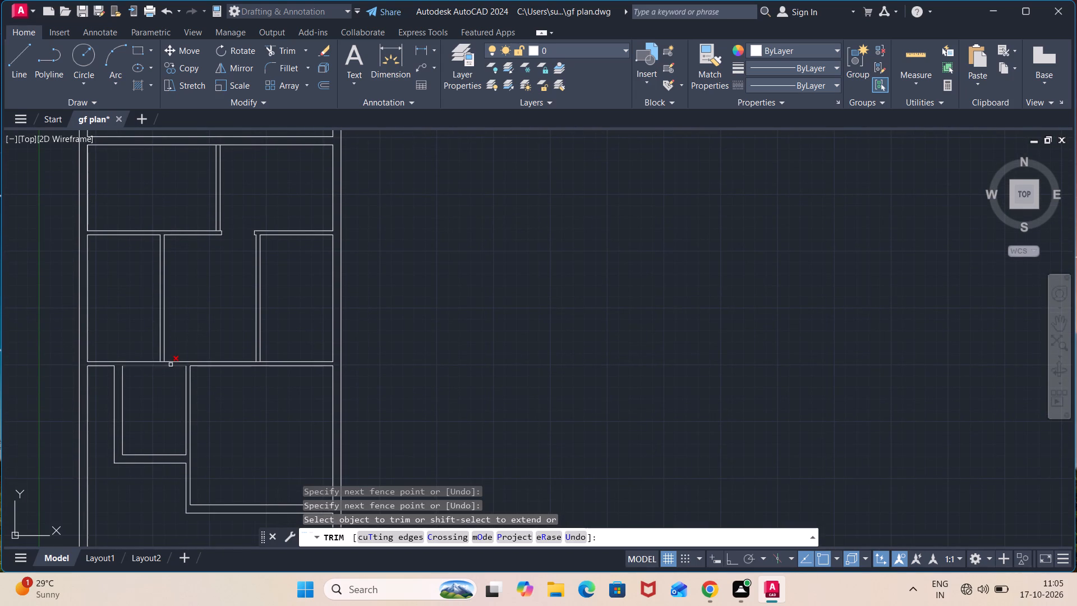
Trim the lower cross wall's upper line between the paired lines of the left and right partitions to join them.
{"action": "scroll", "coordinate": [171, 365], "scroll_direction": "up", "scroll_amount": 4}
{"action": "left_click", "coordinate": [137, 356]}
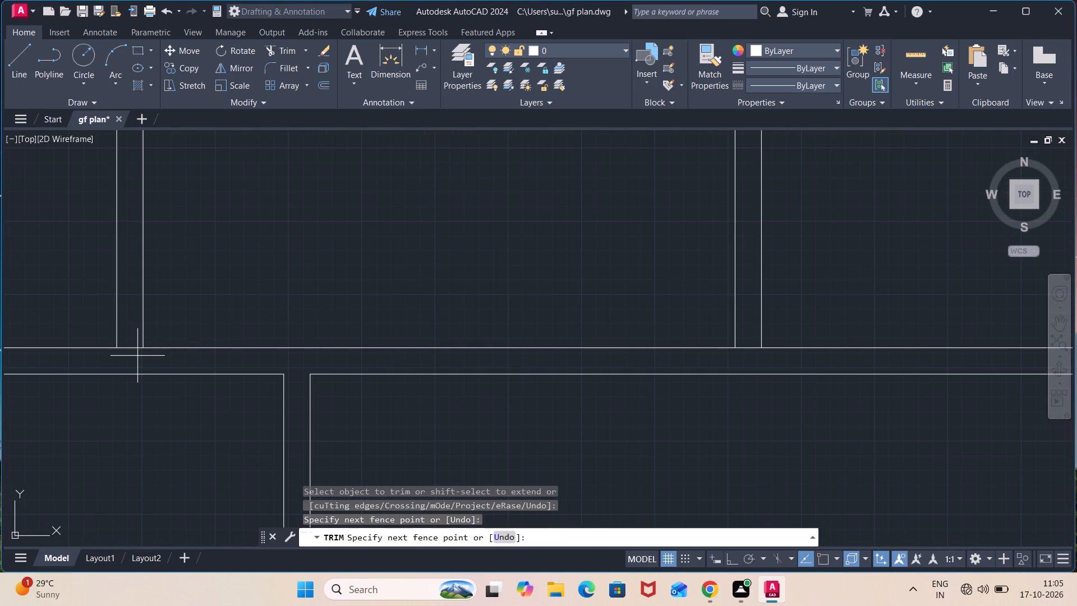
{"action": "left_click", "coordinate": [131, 336]}
{"action": "scroll", "coordinate": [146, 363], "scroll_direction": "down", "scroll_amount": 3}
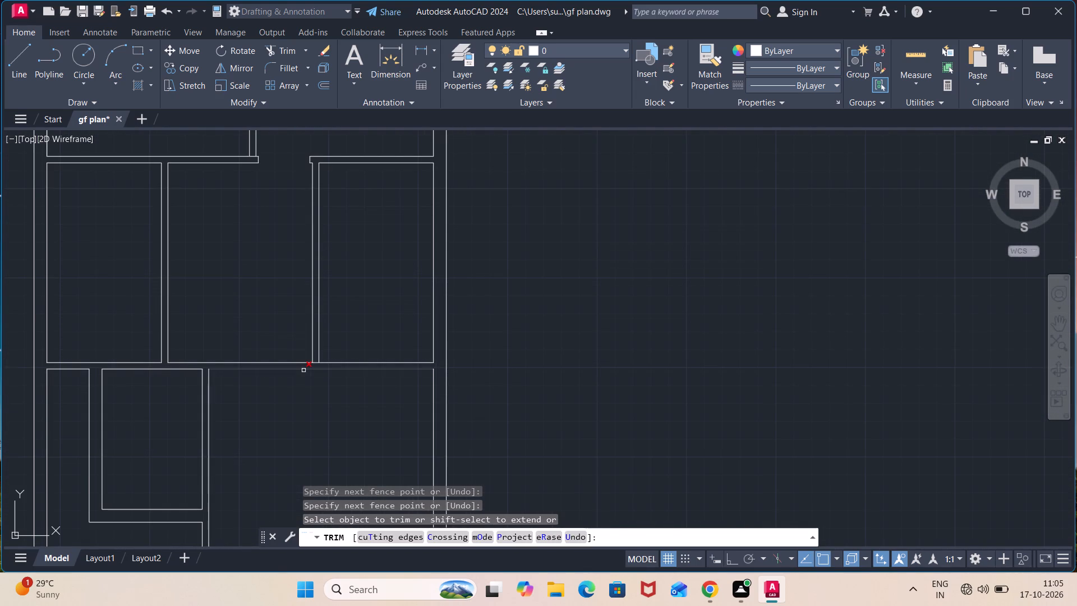
{"action": "scroll", "coordinate": [314, 364], "scroll_direction": "up", "scroll_amount": 3}
{"action": "left_click", "coordinate": [319, 371]}
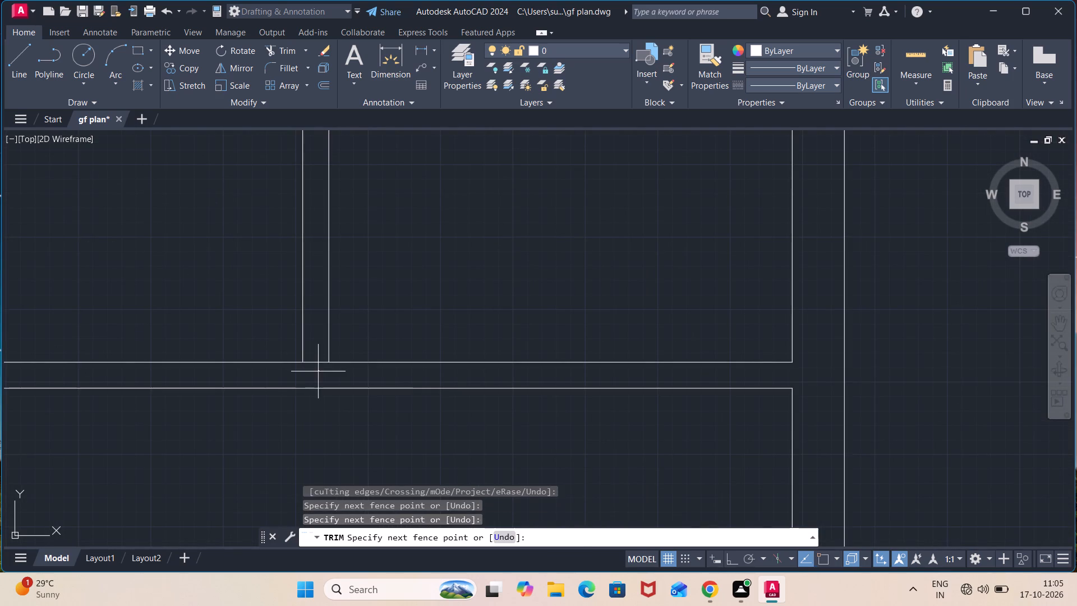
{"action": "left_click", "coordinate": [314, 349]}
{"action": "scroll", "coordinate": [314, 348], "scroll_direction": "down", "scroll_amount": 4}
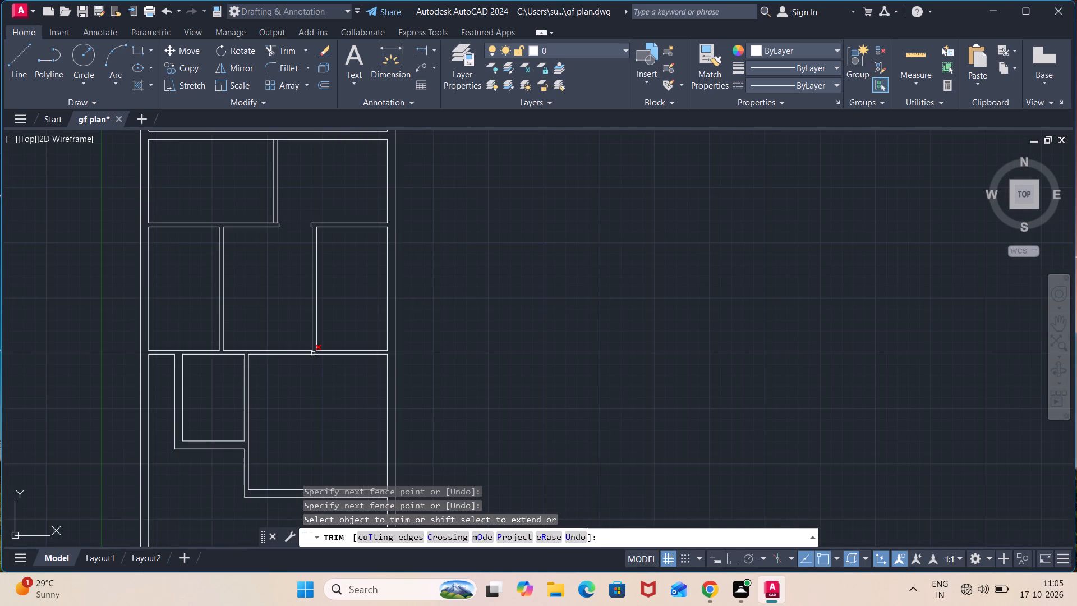
Trim the wall lines across both ends of the upper partition, between its two lines, to join it to the walls above and below.
{"action": "middle_click_drag", "start_coordinate": [310, 408], "coordinate": [305, 345]}
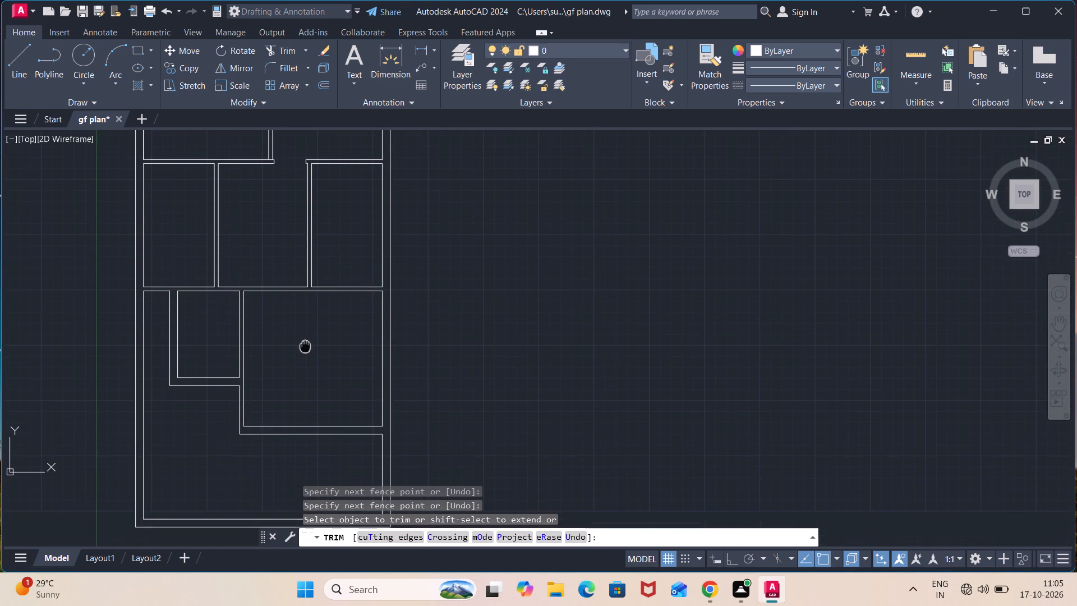
{"action": "middle_click_drag", "start_coordinate": [305, 345], "coordinate": [334, 469]}
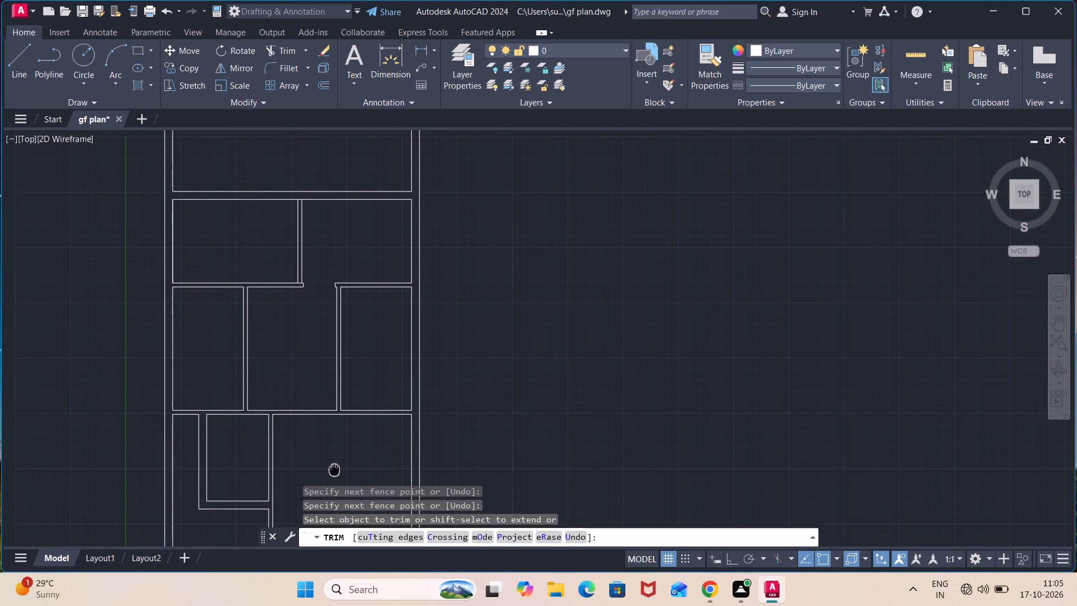
{"action": "middle_click_drag", "start_coordinate": [334, 469], "coordinate": [334, 471]}
{"action": "scroll", "coordinate": [301, 229], "scroll_direction": "up", "scroll_amount": 2}
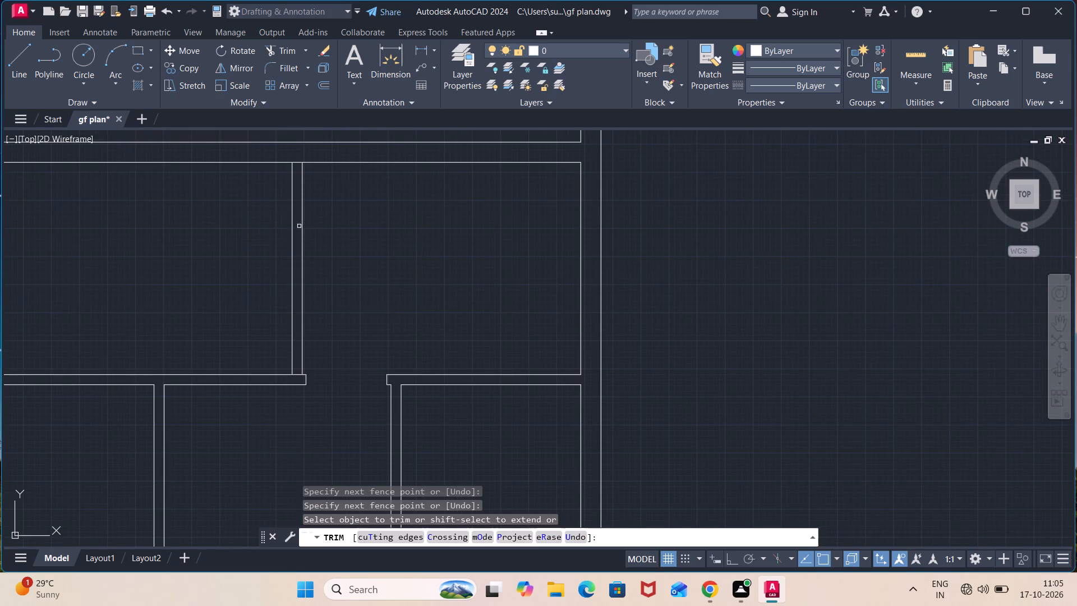
{"action": "left_click", "coordinate": [299, 164]}
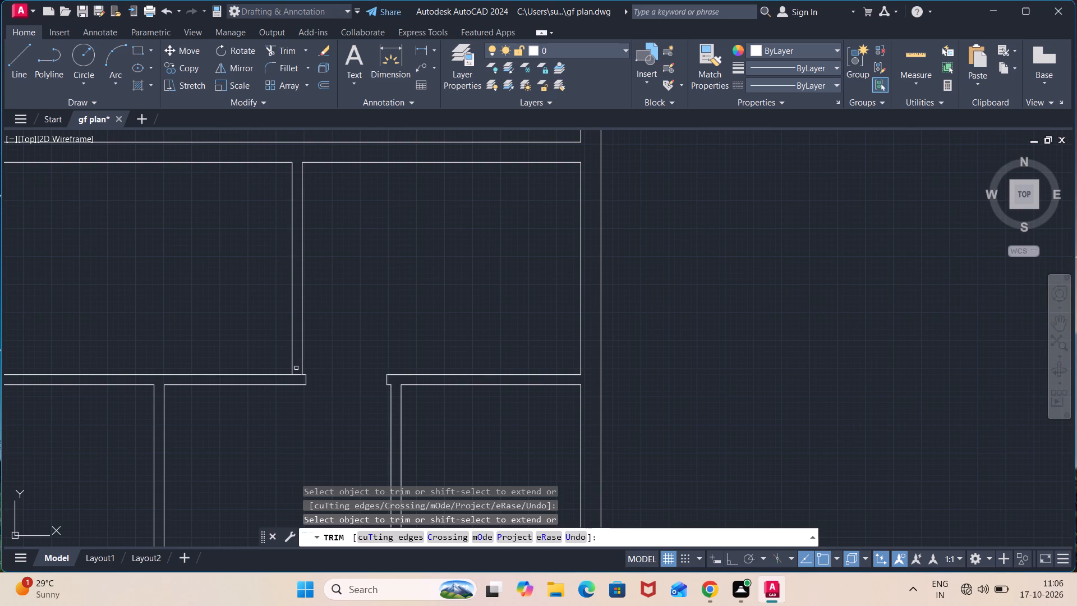
{"action": "scroll", "coordinate": [297, 368], "scroll_direction": "up", "scroll_amount": 2}
{"action": "left_click", "coordinate": [297, 386]}
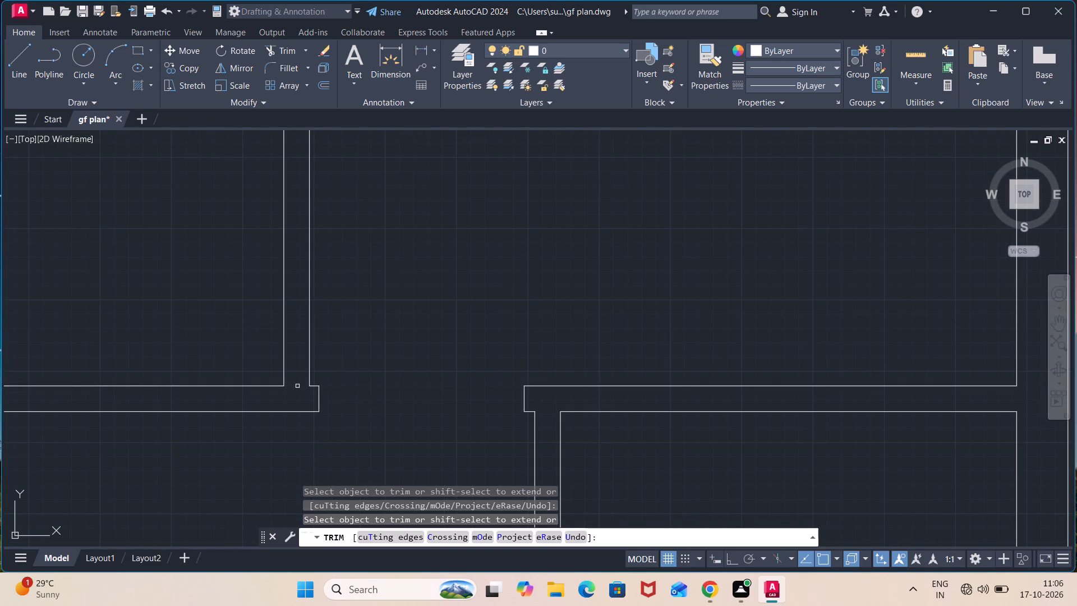
{"action": "scroll", "coordinate": [297, 386], "scroll_direction": "down", "scroll_amount": 3}
{"action": "middle_click_drag", "start_coordinate": [297, 386], "coordinate": [312, 350]}
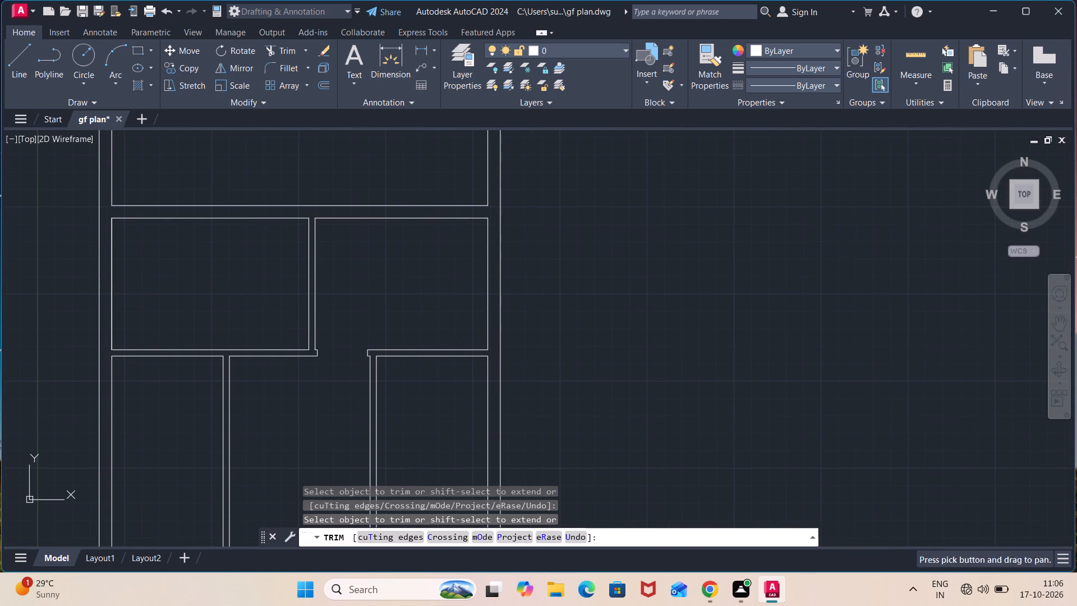
{"action": "key", "text": "Escape"}
{"action": "key", "text": "Escape"}
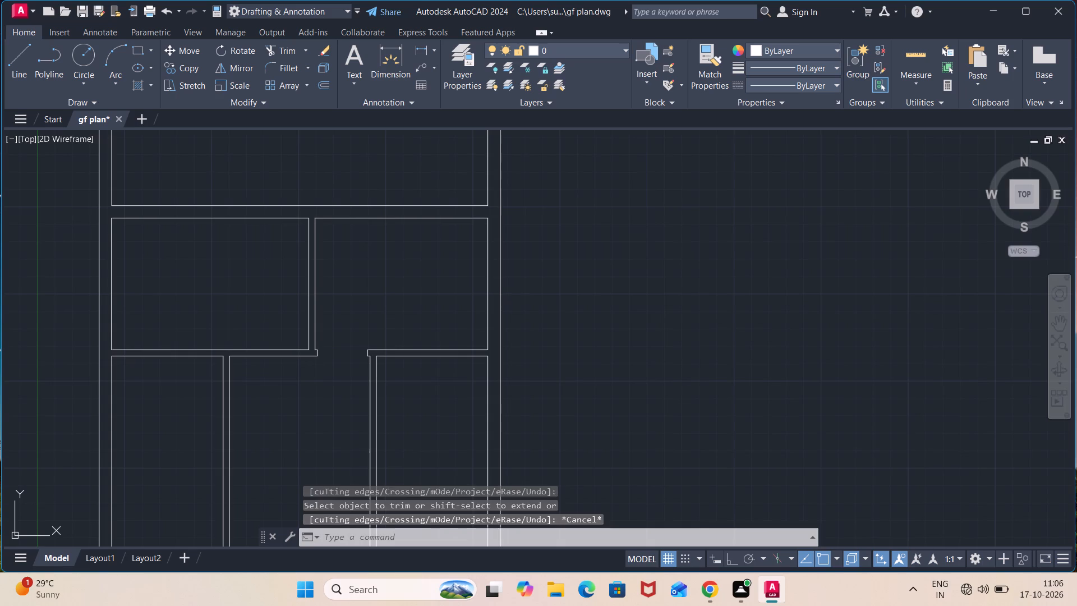
Draw a short vertical line across the upper 4.5" cross wall, just left of the upper partition.
{"action": "key", "text": "l"}
{"action": "key", "text": "Return"}
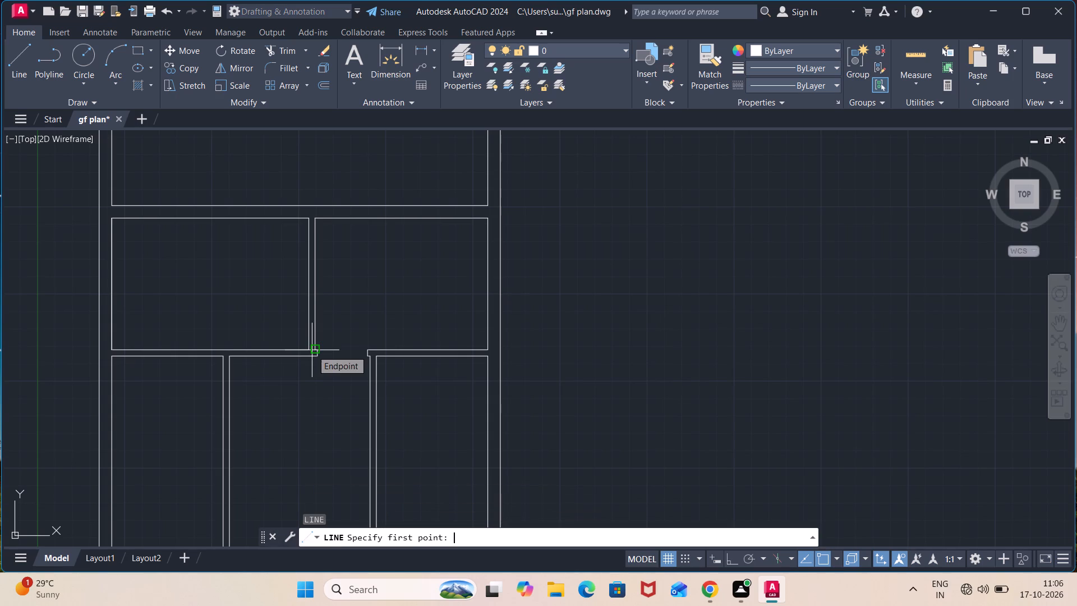
{"action": "scroll", "coordinate": [302, 352], "scroll_direction": "up", "scroll_amount": 3}
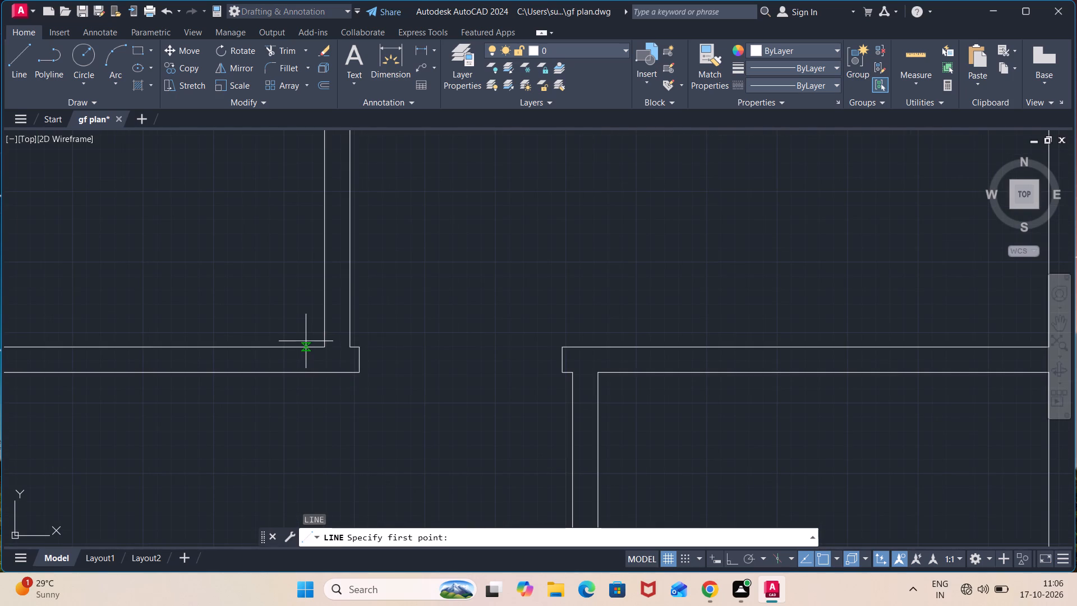
{"action": "left_click", "coordinate": [304, 345]}
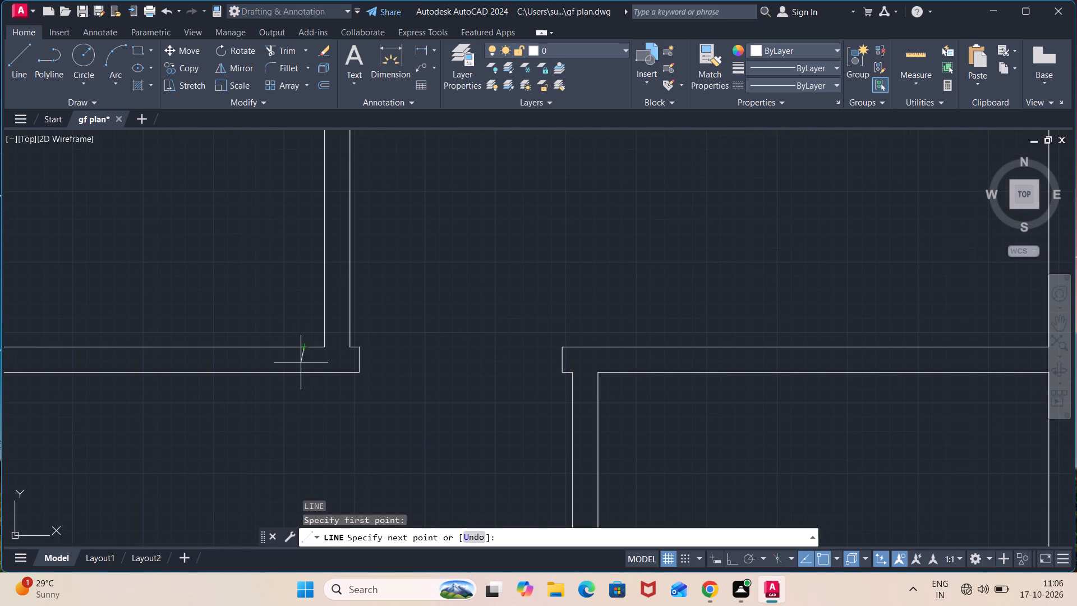
{"action": "left_click", "coordinate": [305, 374]}
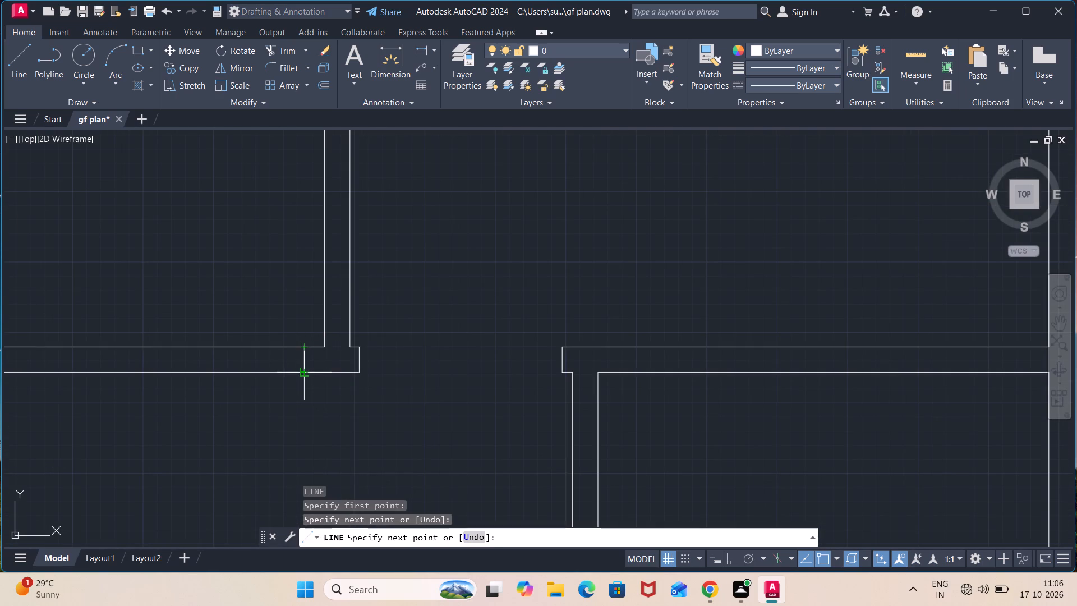
{"action": "key", "text": "Escape"}
Offset the short line across the cross wall 3' to the left to mark the other side of the opening.
{"action": "key", "text": "o"}
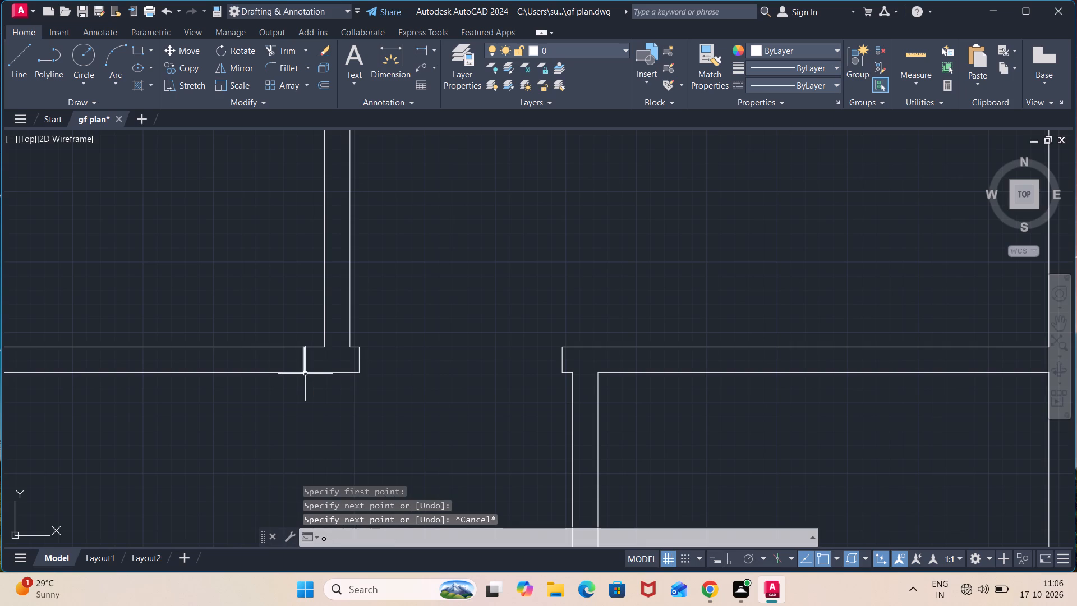
{"action": "key", "text": "Return"}
{"action": "key", "text": "Return"}
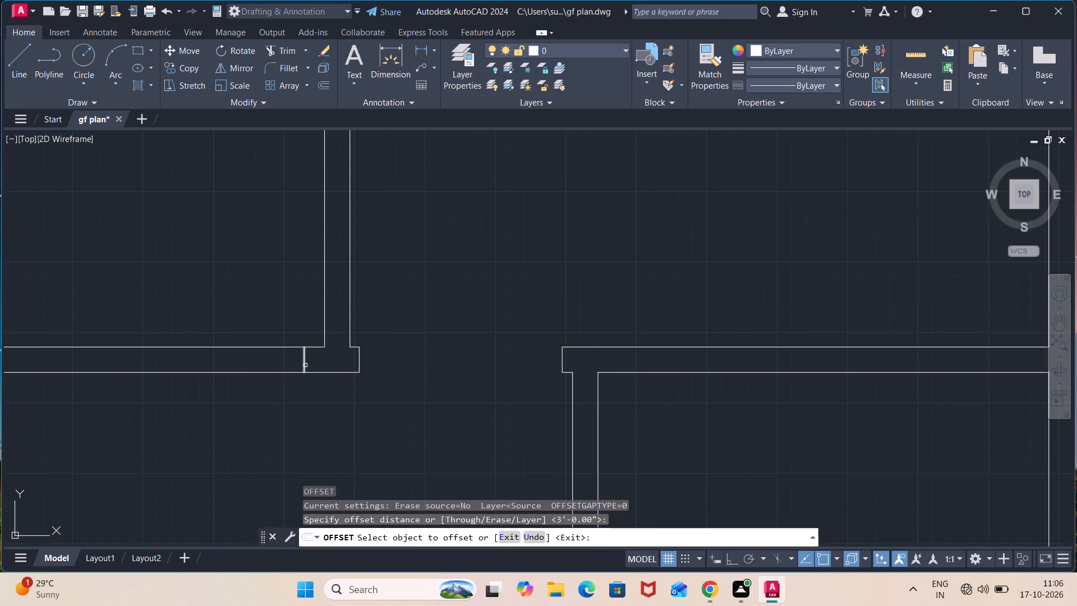
{"action": "left_click", "coordinate": [305, 365]}
{"action": "left_click", "coordinate": [236, 363]}
{"action": "scroll", "coordinate": [235, 363], "scroll_direction": "down", "scroll_amount": 4}
{"action": "middle_click_drag", "start_coordinate": [235, 363], "coordinate": [256, 346]}
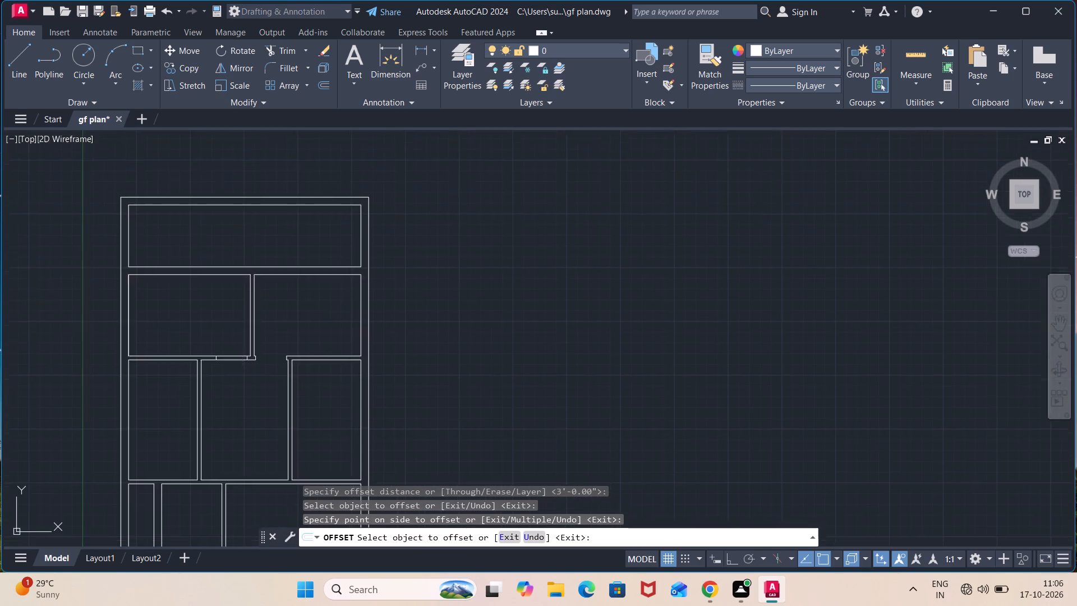
{"action": "middle_click_drag", "start_coordinate": [256, 346], "coordinate": [269, 338]}
{"action": "scroll", "coordinate": [269, 338], "scroll_direction": "up", "scroll_amount": 2}
{"action": "key", "text": "Escape"}
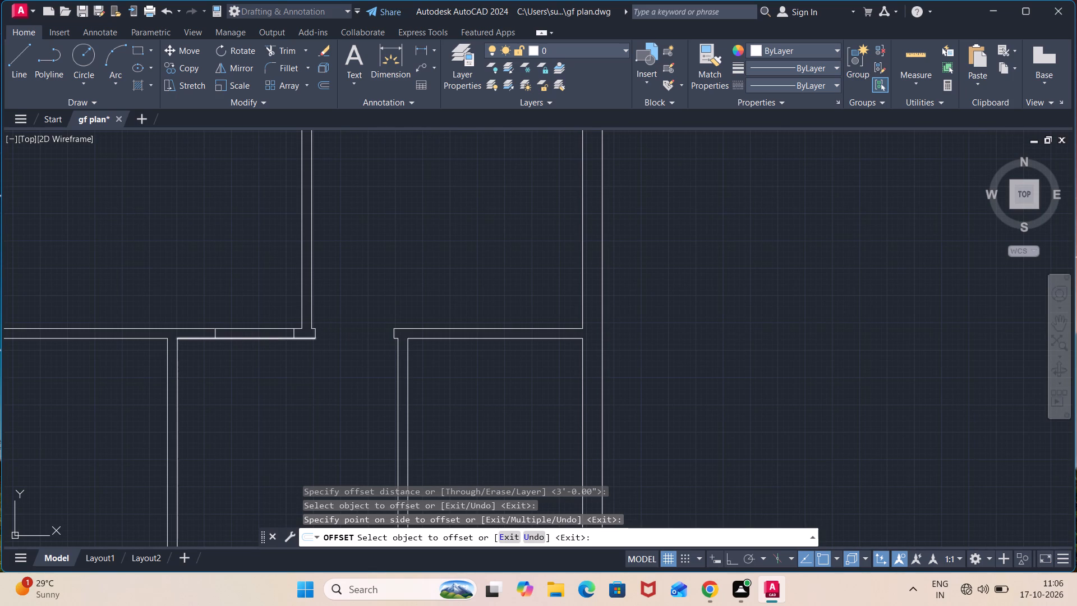
Trim both cross wall lines between the two short lines to open the doorway left of the upper partition.
{"action": "type", "text": "tr"}
{"action": "key", "text": "Return"}
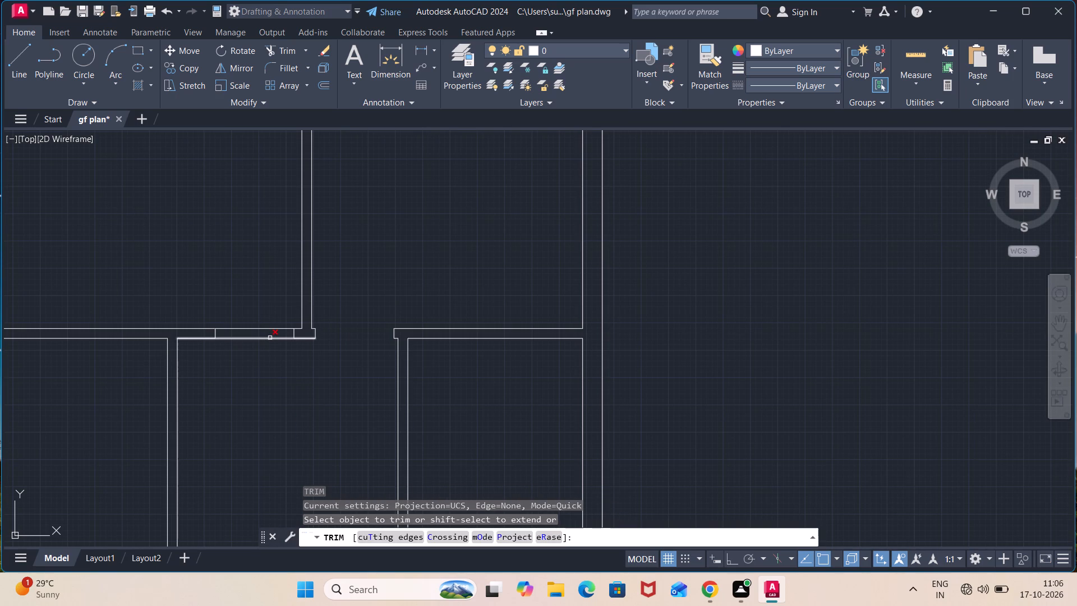
{"action": "left_click", "coordinate": [265, 353]}
{"action": "left_click", "coordinate": [264, 311]}
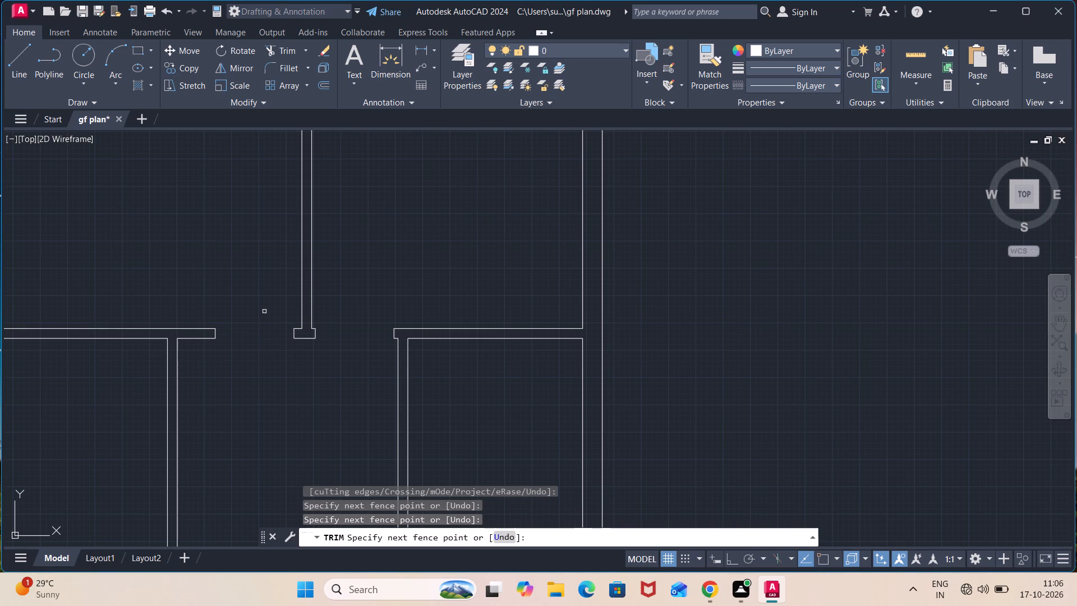
{"action": "scroll", "coordinate": [264, 311], "scroll_direction": "down", "scroll_amount": 2}
{"action": "middle_click_drag", "start_coordinate": [264, 311], "coordinate": [331, 307]}
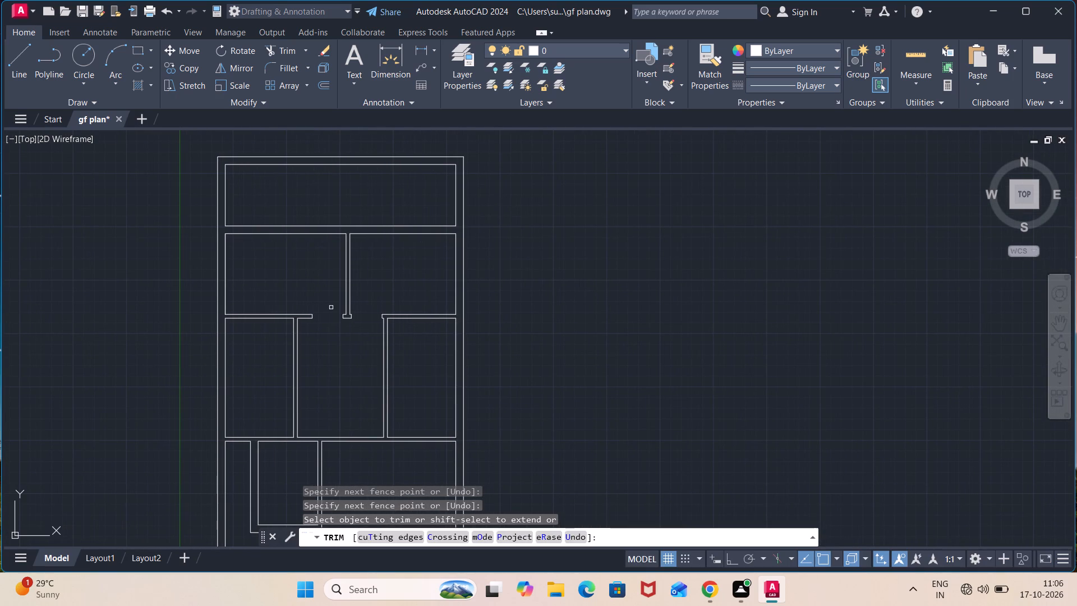
{"action": "key", "text": "Escape"}
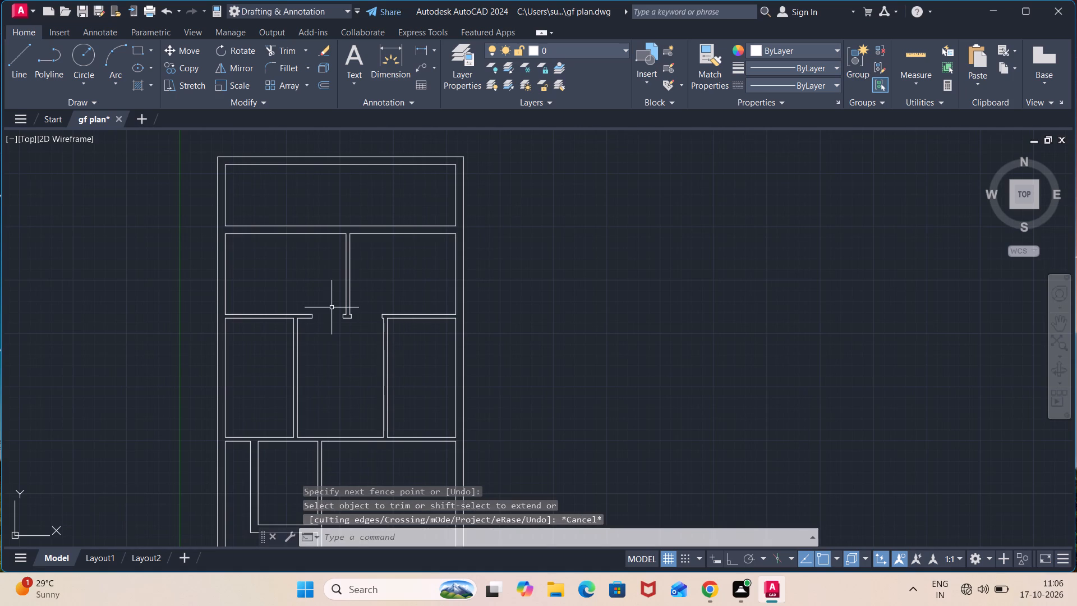
Offset the top wall line of the middle row's right-hand room 5' downward into the room.
{"action": "middle_click_drag", "start_coordinate": [324, 375], "coordinate": [328, 319]}
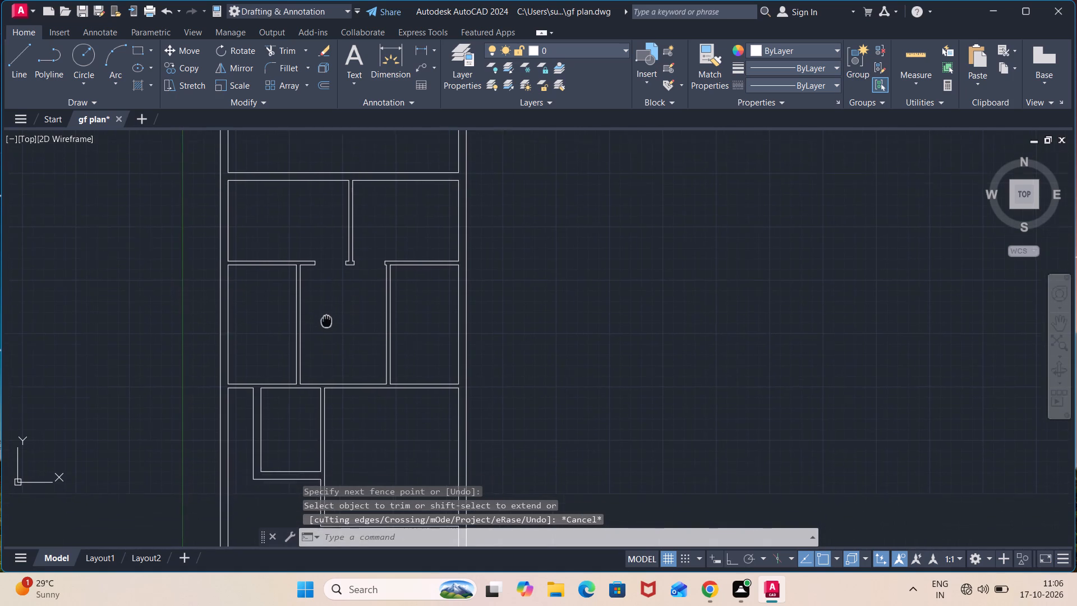
{"action": "middle_click_drag", "start_coordinate": [328, 319], "coordinate": [333, 269]}
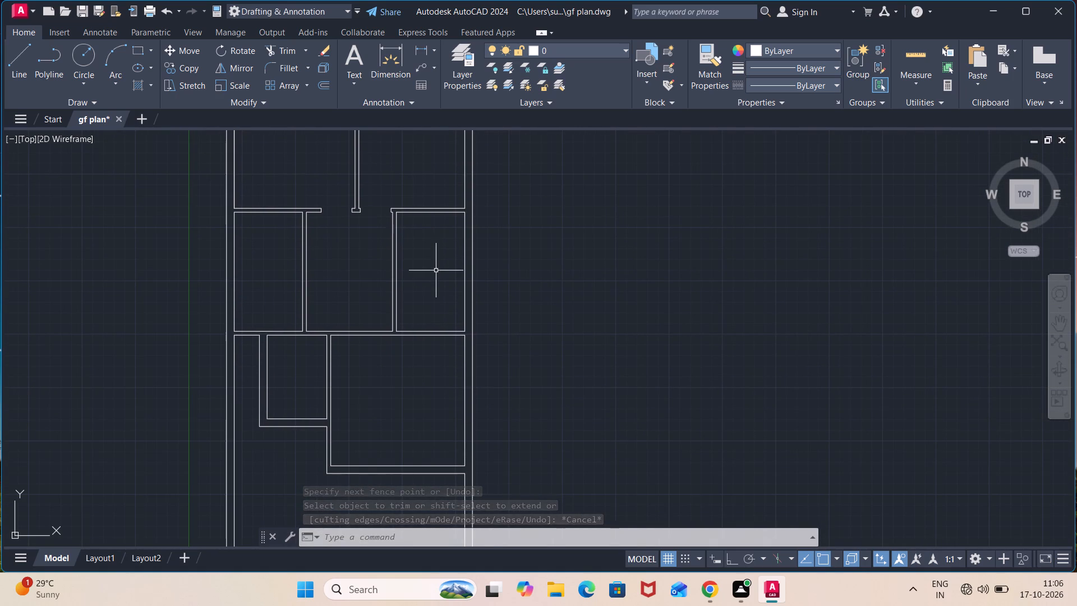
{"action": "scroll", "coordinate": [436, 270], "scroll_direction": "up", "scroll_amount": 1}
{"action": "key", "text": "o"}
{"action": "key", "text": "Return"}
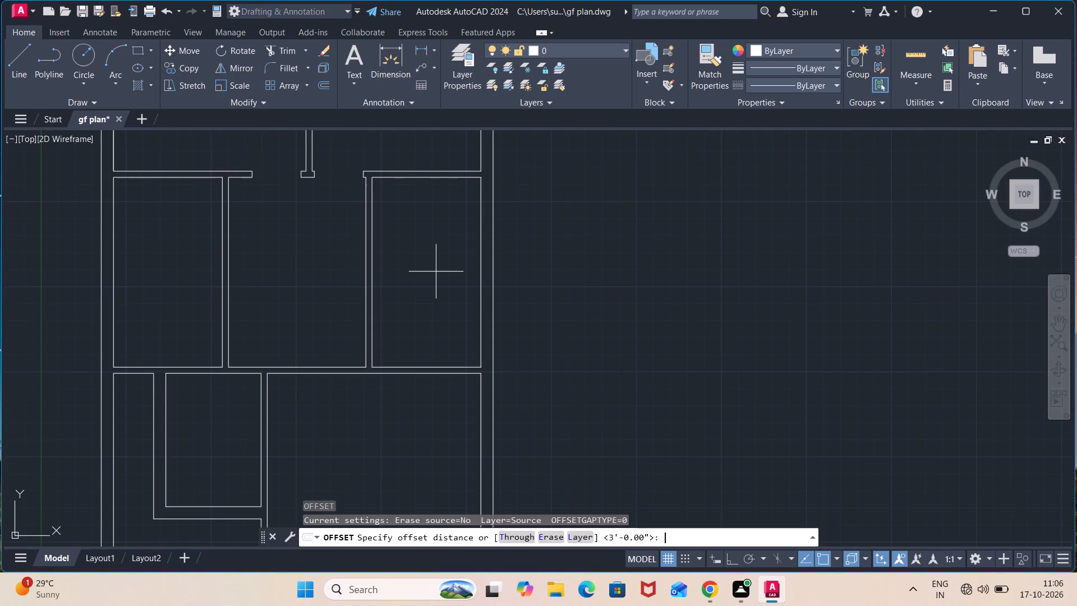
{"action": "type", "text": "5'"}
{"action": "key", "text": "Return"}
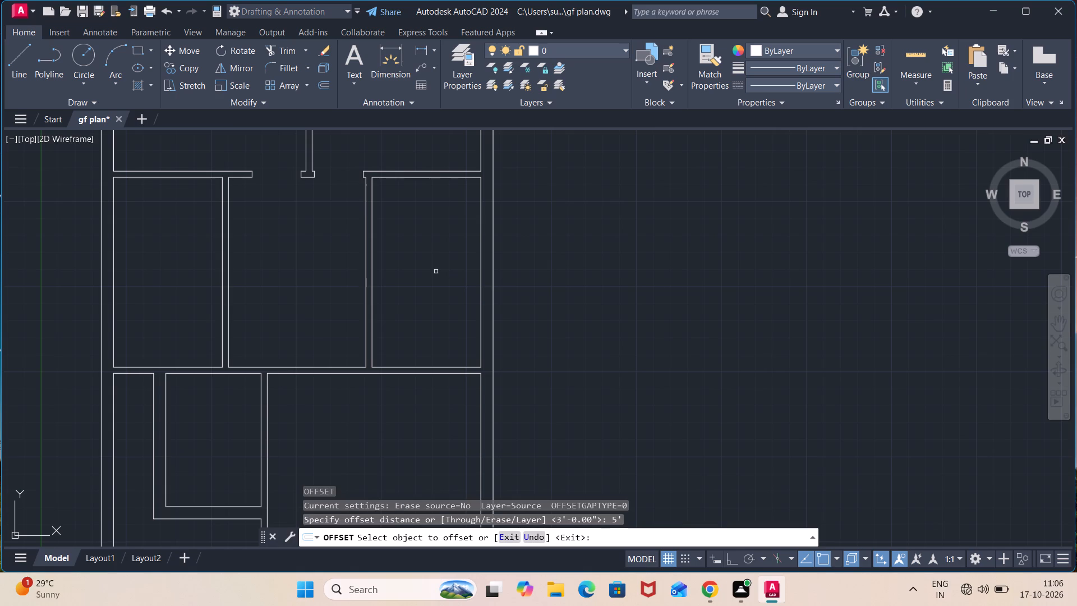
{"action": "left_click", "coordinate": [447, 177]}
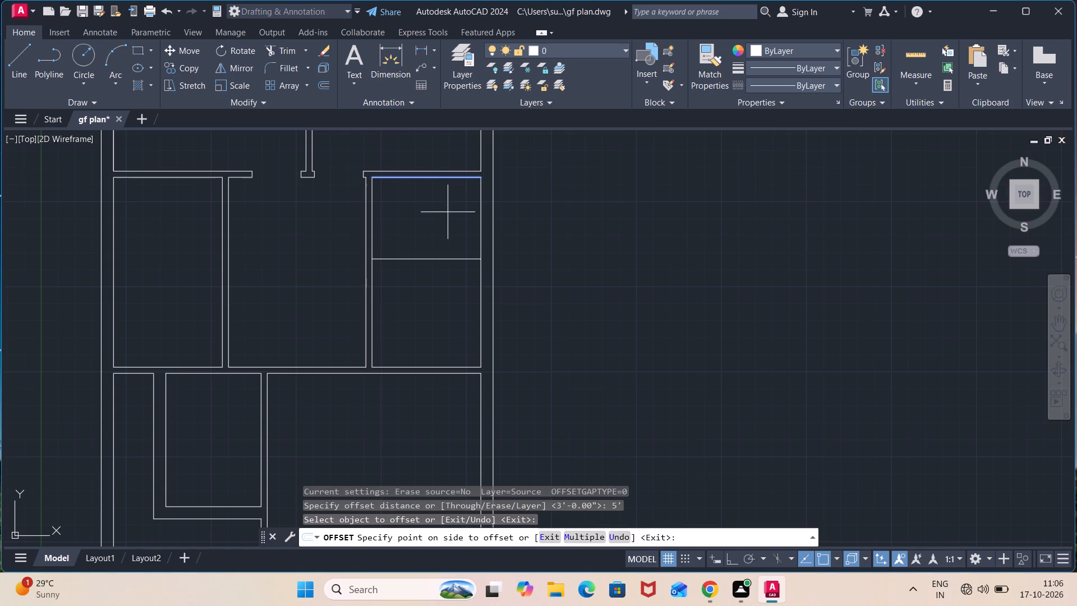
{"action": "left_click", "coordinate": [448, 214]}
{"action": "key", "text": "space"}
Offset the new horizontal line in the right-hand room 4.5" upward to give the partition its thickness.
{"action": "key", "text": "space"}
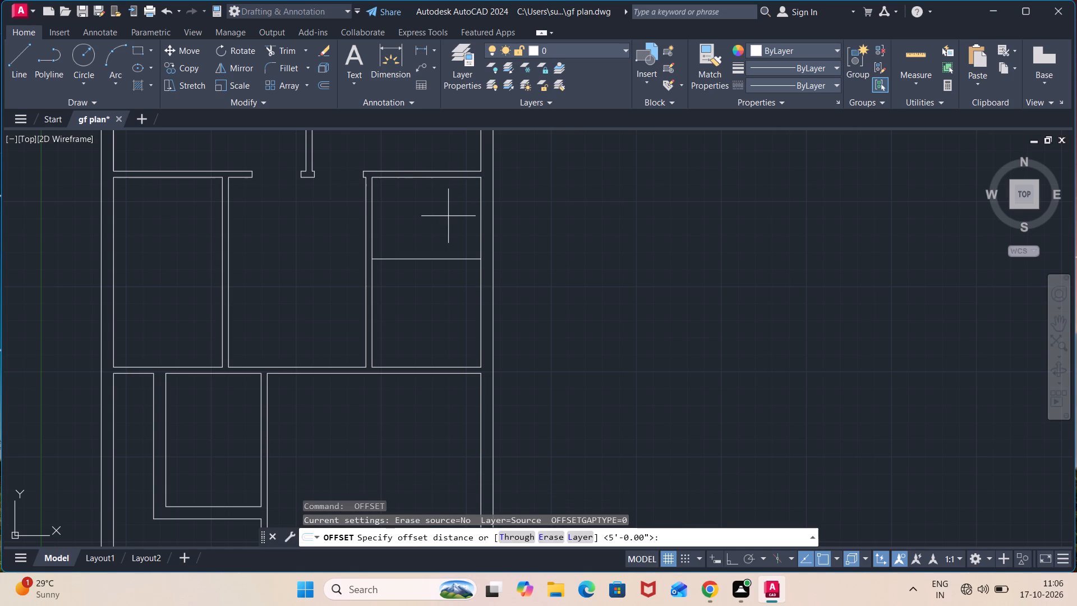
{"action": "type", "text": "4.5\""}
{"action": "key", "text": "Return"}
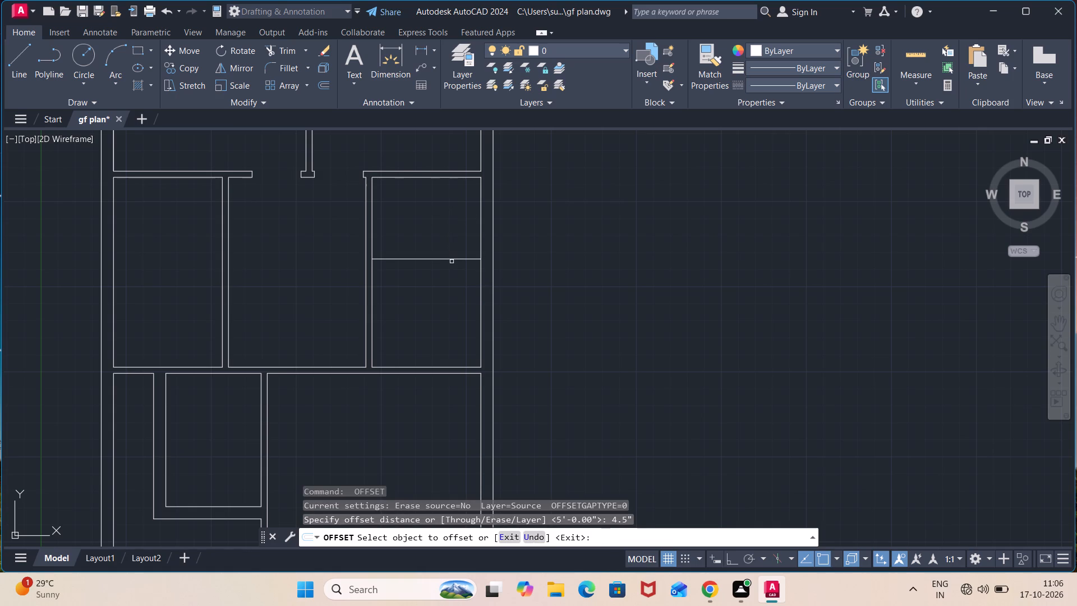
{"action": "left_click", "coordinate": [452, 259]}
{"action": "left_click", "coordinate": [452, 265]}
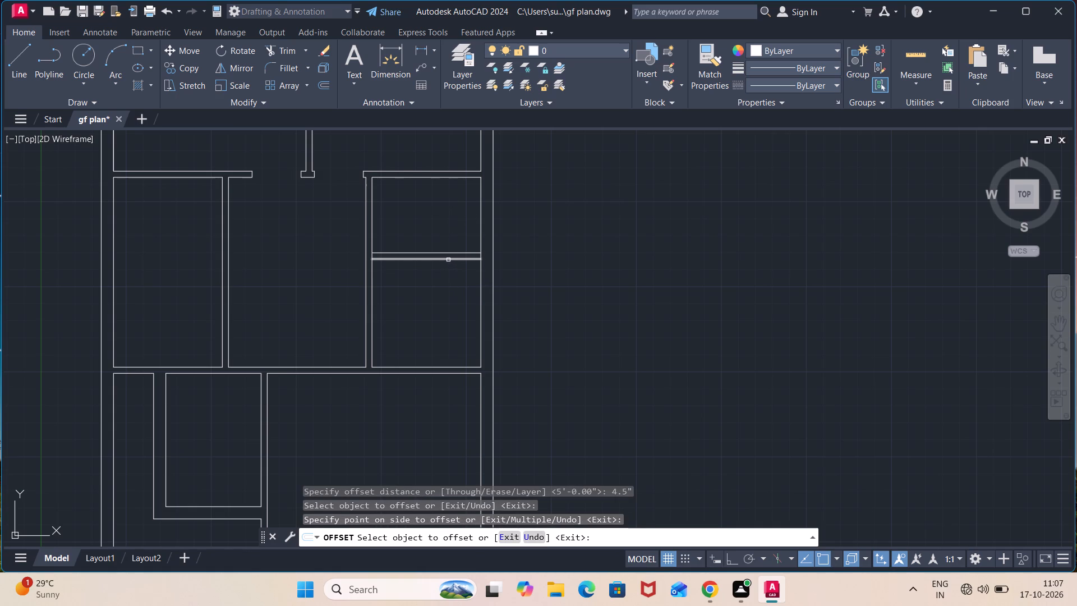
{"action": "key", "text": "Escape"}
Trim the wall lines between the new 4.5" partition's two lines at both ends to open its junctions in the right-hand room.
{"action": "type", "text": "tr"}
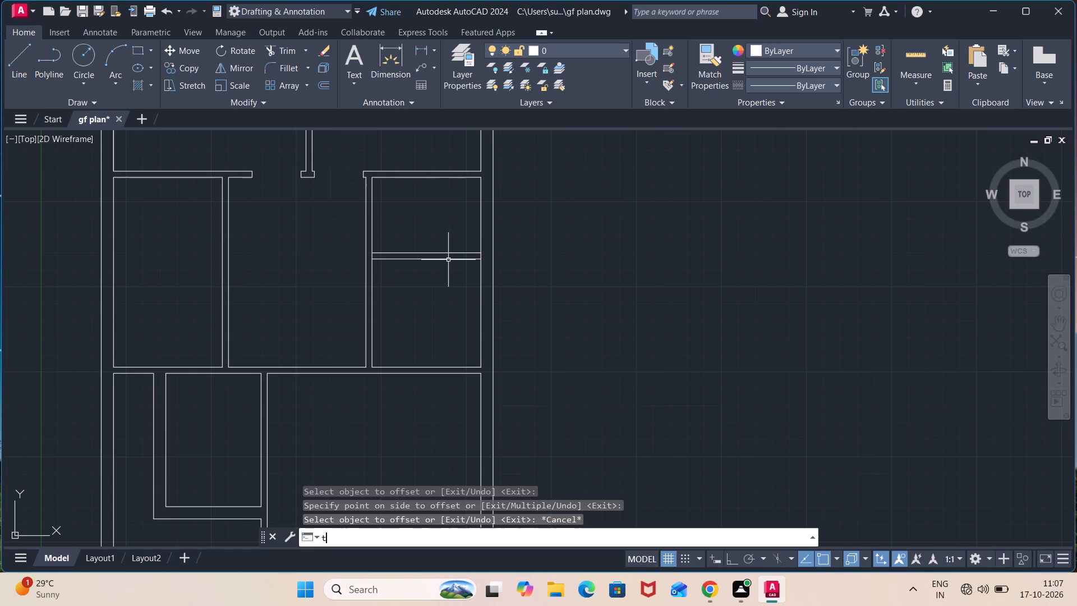
{"action": "key", "text": "Return"}
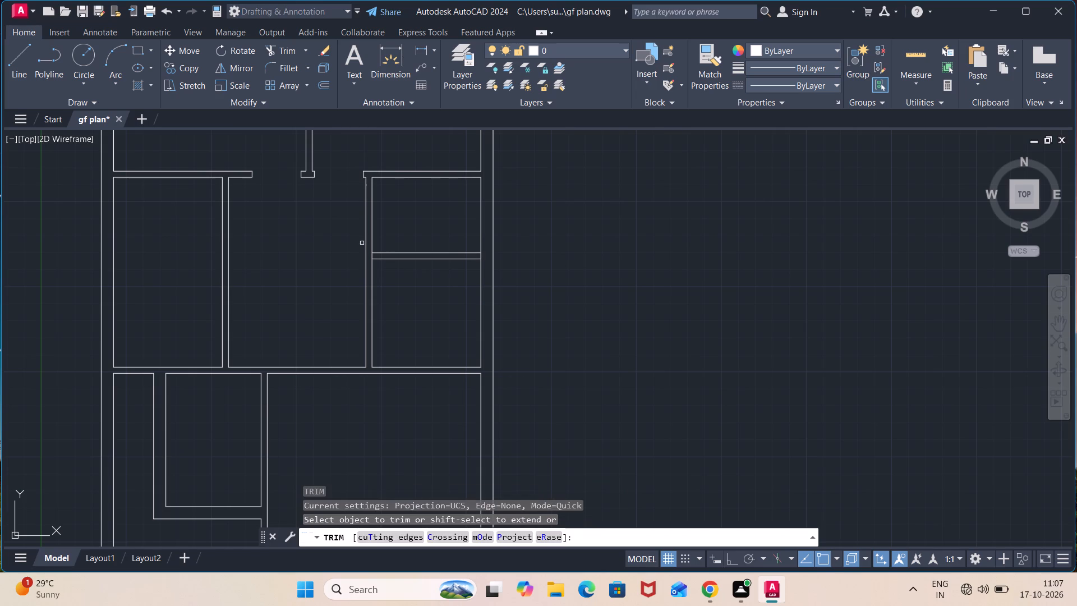
{"action": "scroll", "coordinate": [379, 254], "scroll_direction": "up", "scroll_amount": 1}
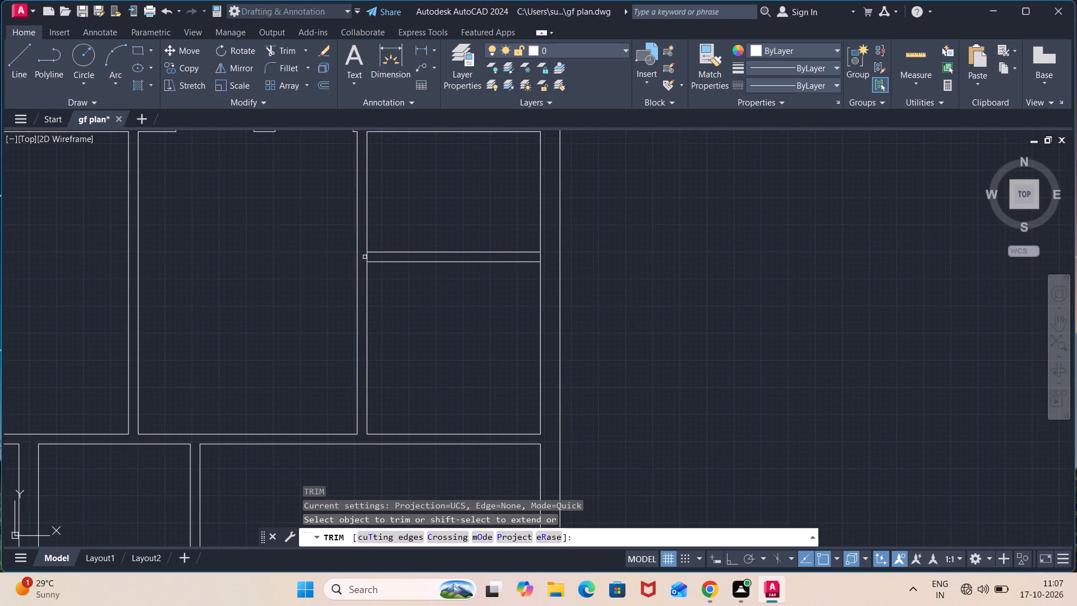
{"action": "left_click", "coordinate": [367, 257]}
{"action": "scroll", "coordinate": [367, 257], "scroll_direction": "down", "scroll_amount": 2}
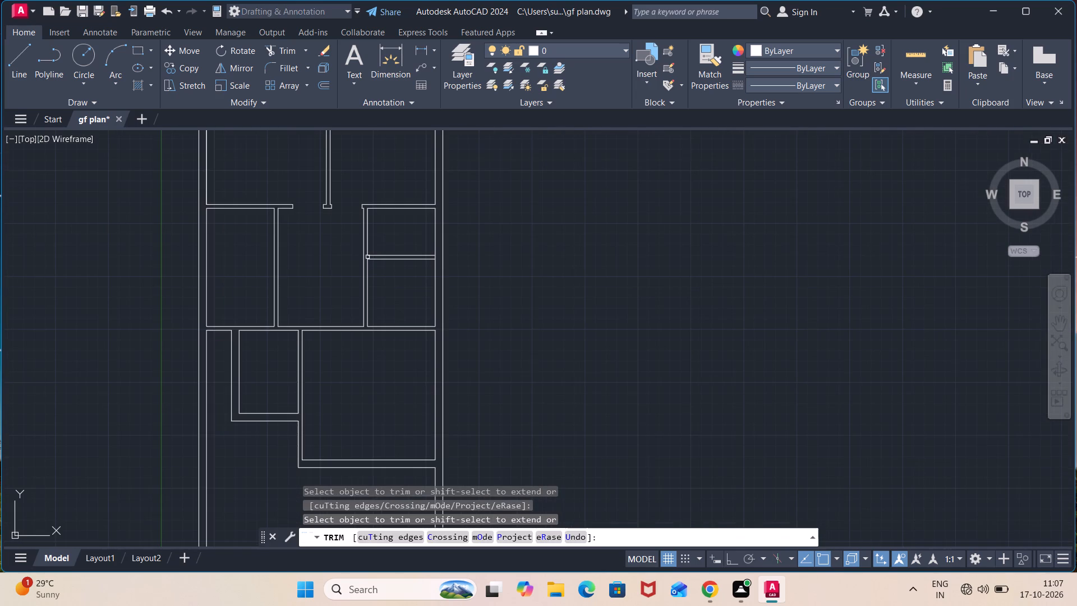
{"action": "middle_click_drag", "start_coordinate": [367, 257], "coordinate": [365, 237]}
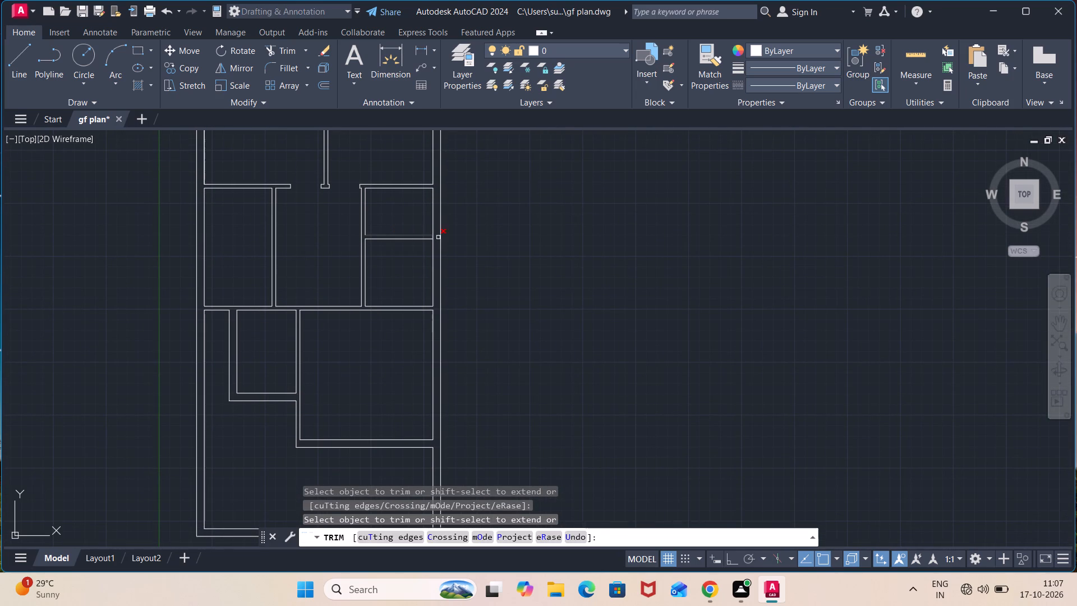
{"action": "scroll", "coordinate": [439, 237], "scroll_direction": "up", "scroll_amount": 2}
{"action": "left_click", "coordinate": [420, 238]}
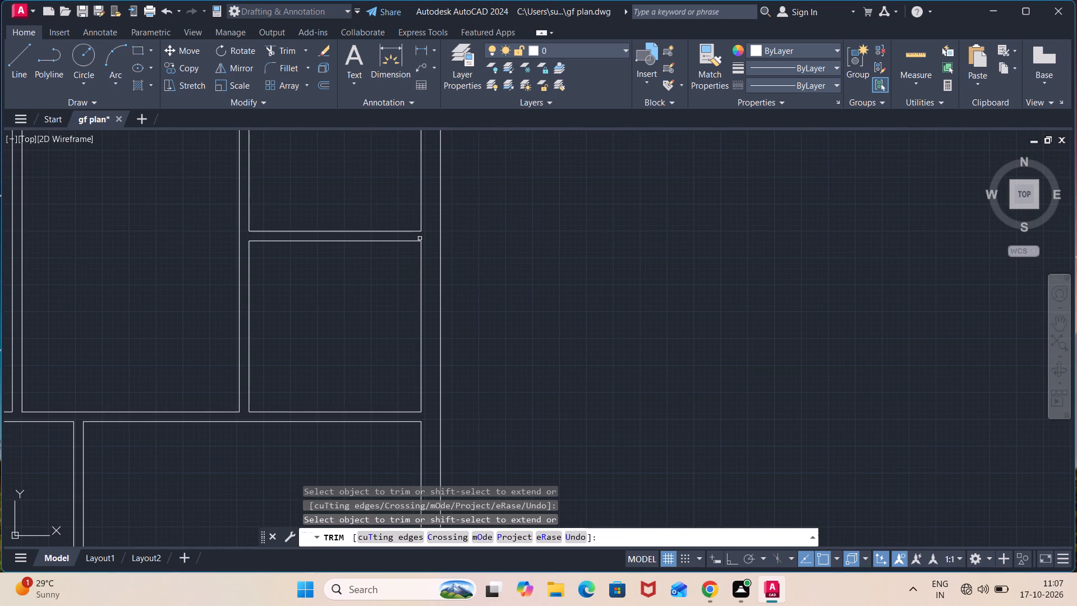
{"action": "scroll", "coordinate": [382, 285], "scroll_direction": "down", "scroll_amount": 2}
{"action": "middle_click_drag", "start_coordinate": [378, 297], "coordinate": [386, 273]}
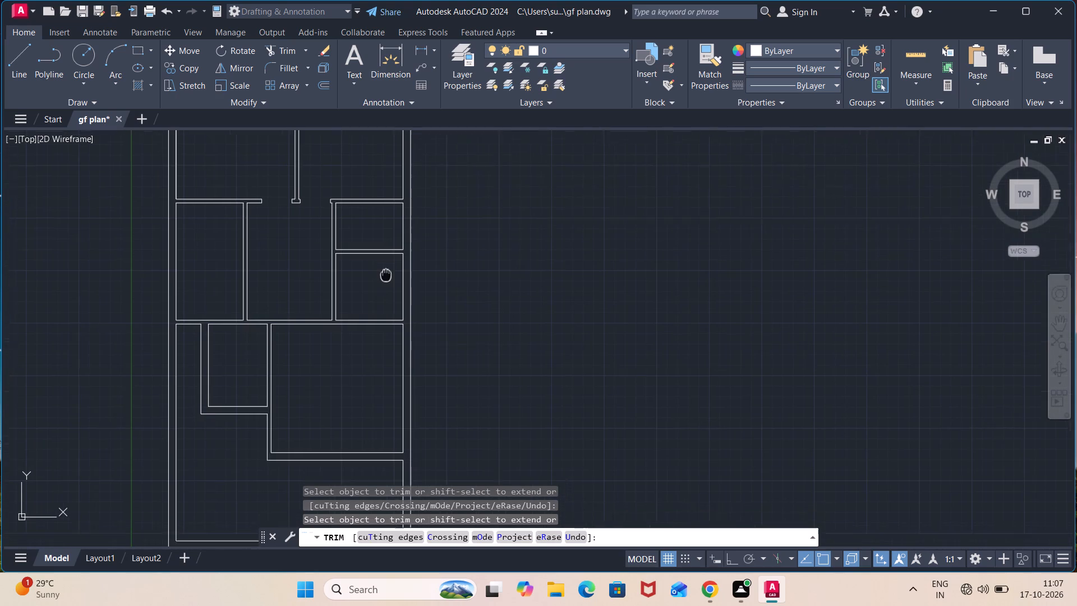
{"action": "middle_click_drag", "start_coordinate": [386, 273], "coordinate": [436, 382]}
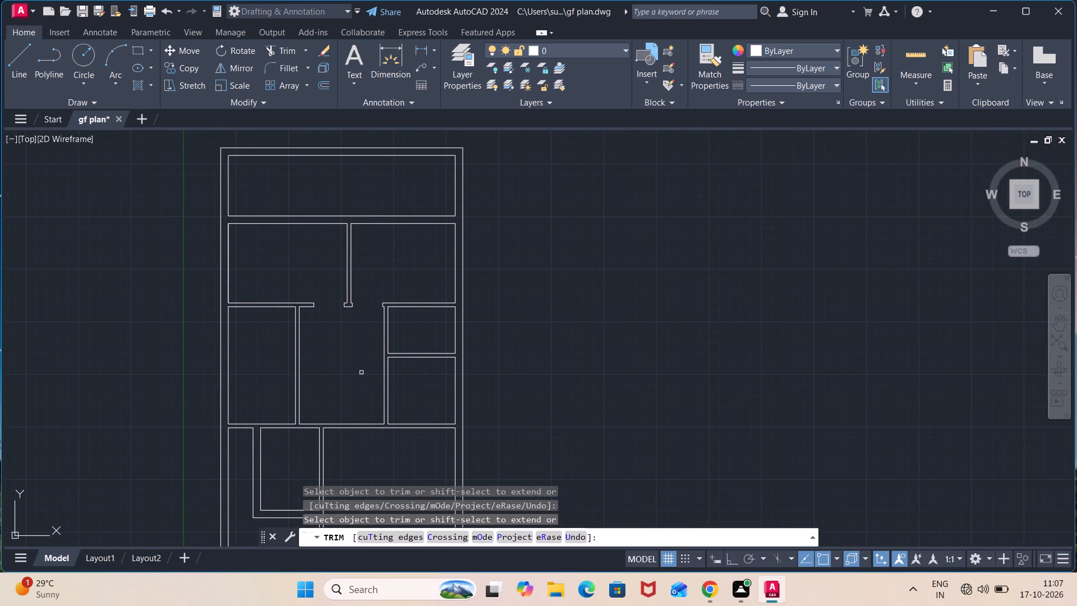
{"action": "key", "text": "Escape"}
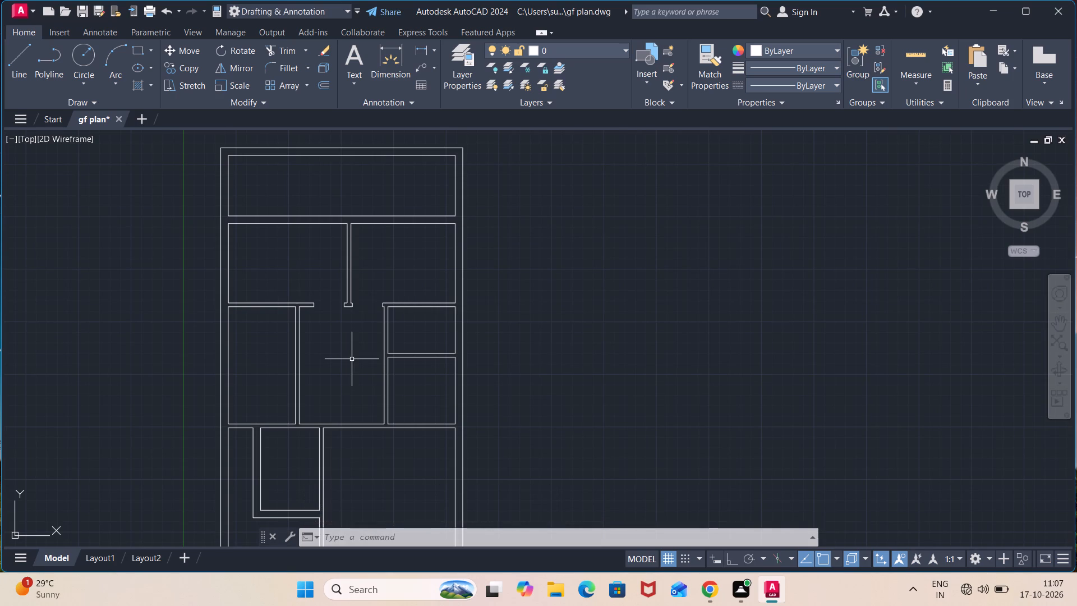
Draw a line from the middle row's left room's upper-left corner 3' down the wall, continuing 3' right as the first stair tread.
{"action": "scroll", "coordinate": [301, 354], "scroll_direction": "up", "scroll_amount": 2}
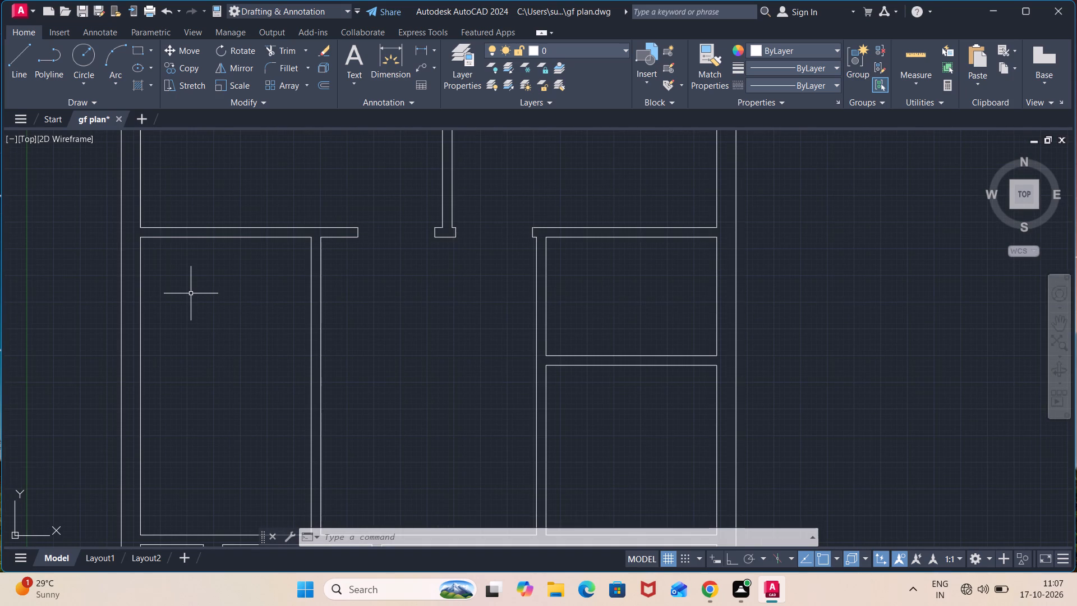
{"action": "key", "text": "l"}
{"action": "key", "text": "Return"}
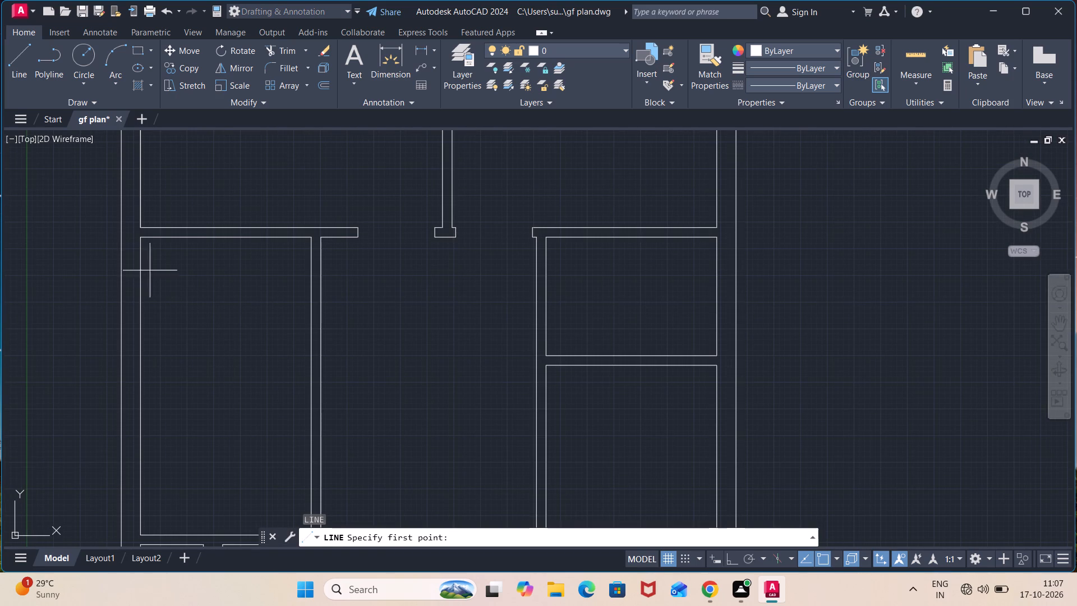
{"action": "left_click", "coordinate": [139, 235]}
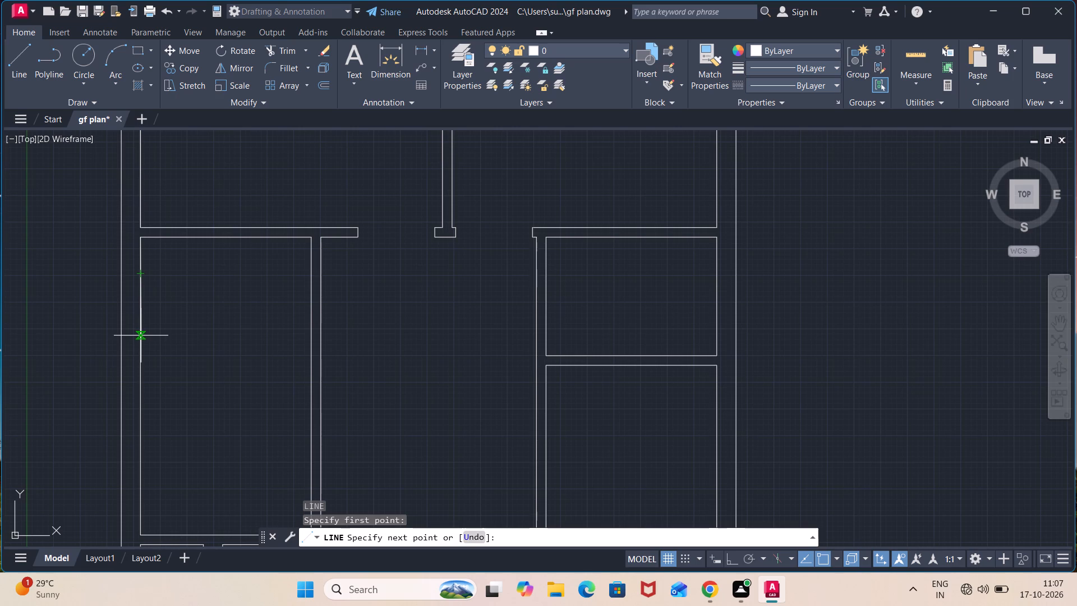
{"action": "key", "text": "F8"}
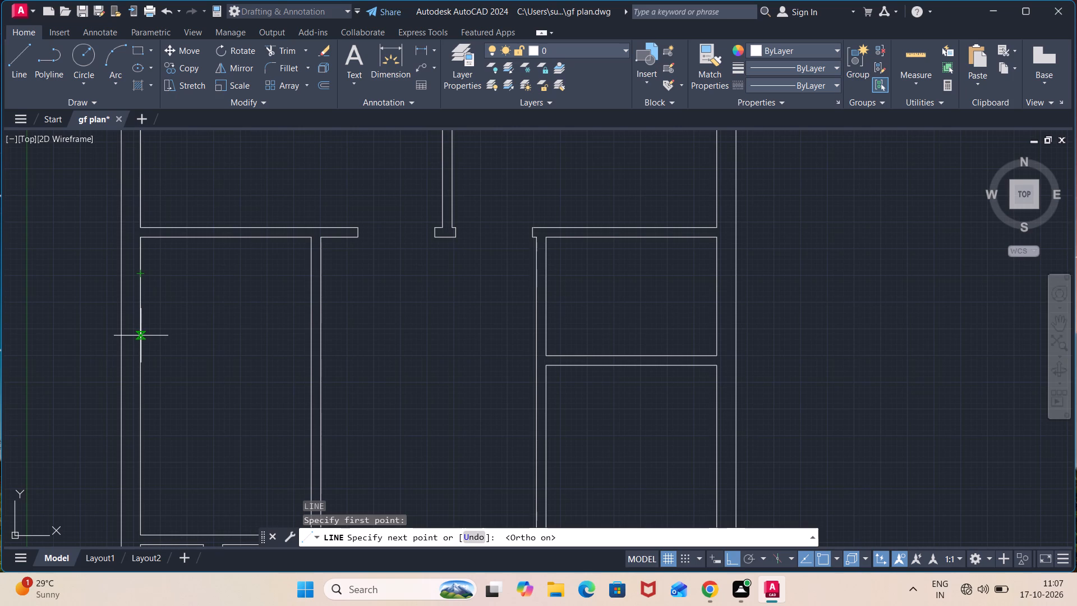
{"action": "type", "text": "3'"}
{"action": "key", "text": "Return"}
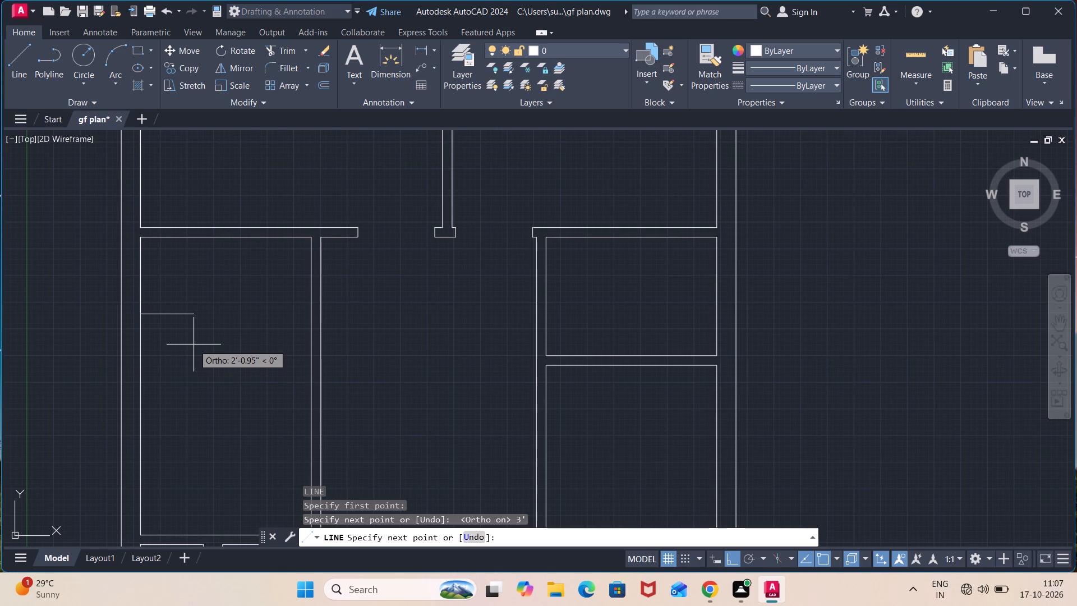
{"action": "type", "text": "3'"}
{"action": "key", "text": "Return"}
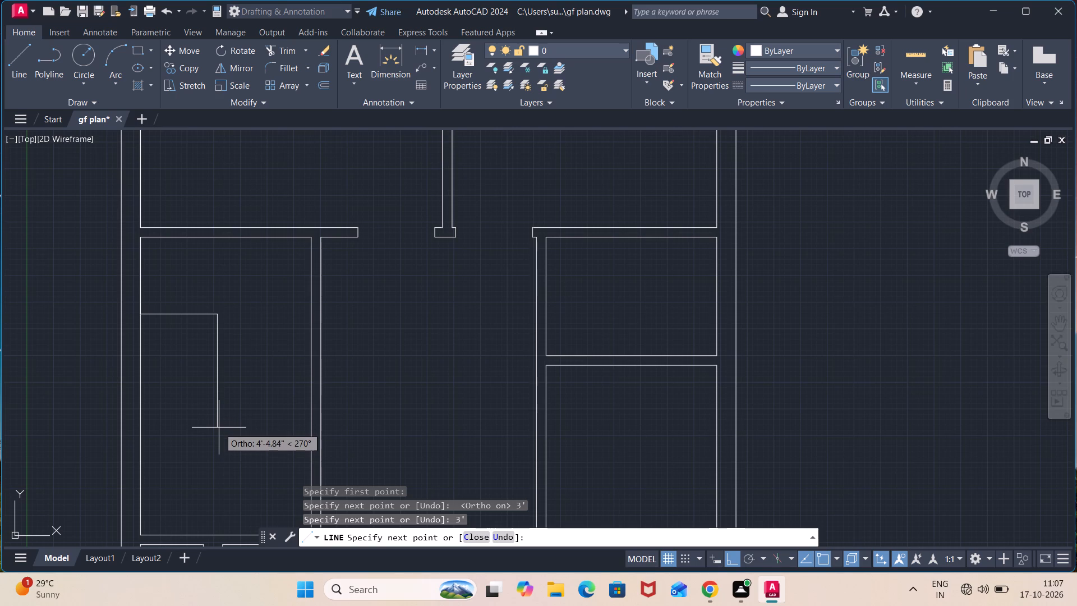
{"action": "key", "text": "Escape"}
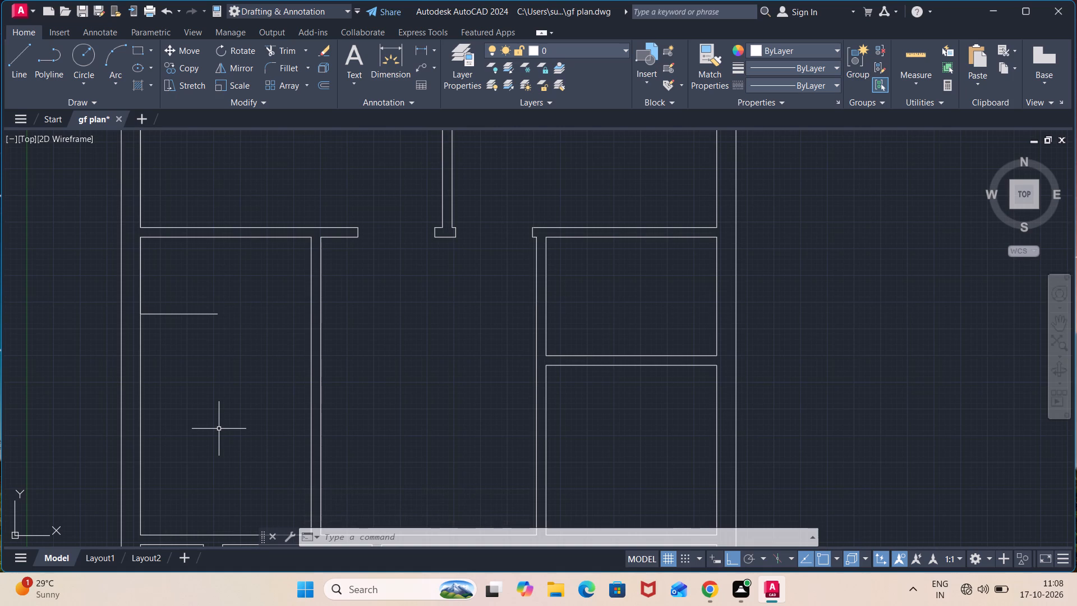
Offset the 3' tread line downward six times in succession at 10" spacing to lay out the stair treads.
{"action": "key", "text": "o"}
{"action": "key", "text": "Return"}
{"action": "type", "text": "10\""}
{"action": "key", "text": "Return"}
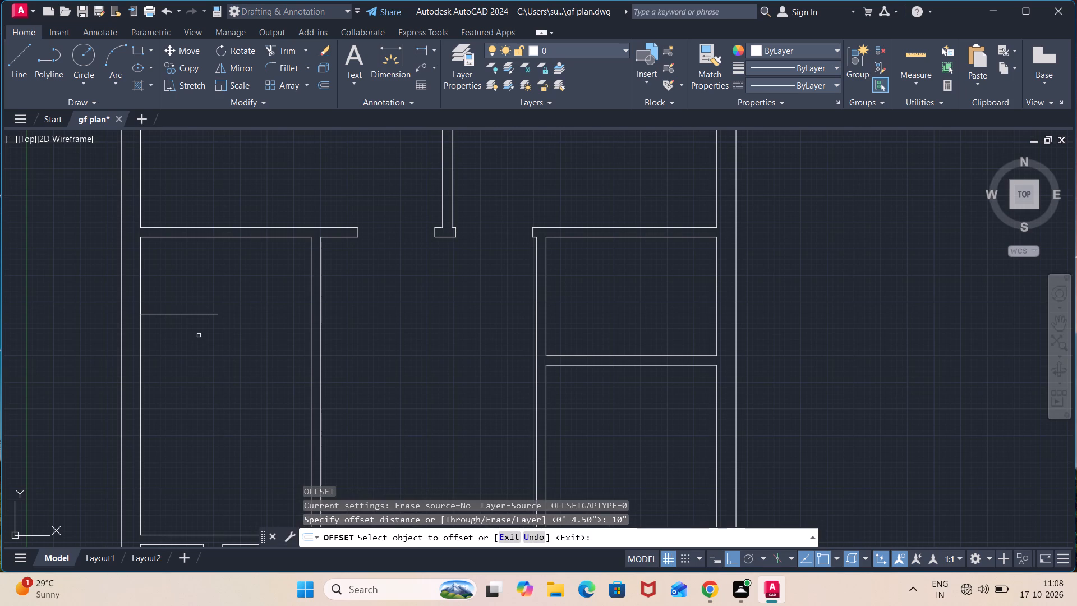
{"action": "left_click", "coordinate": [199, 313]}
{"action": "left_click", "coordinate": [188, 365]}
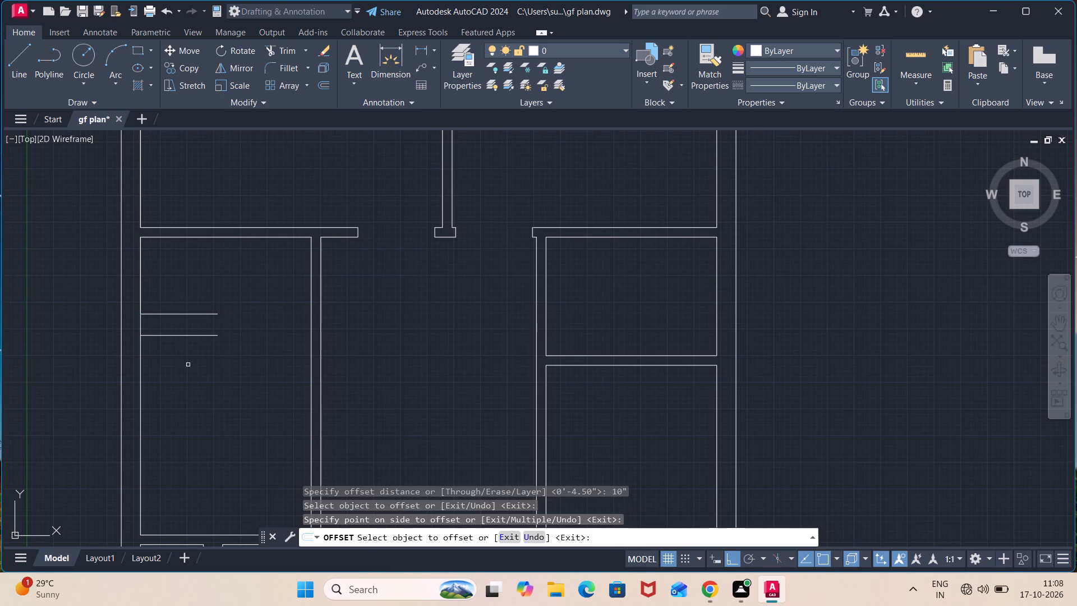
{"action": "left_click", "coordinate": [190, 337]}
{"action": "left_click", "coordinate": [184, 362]}
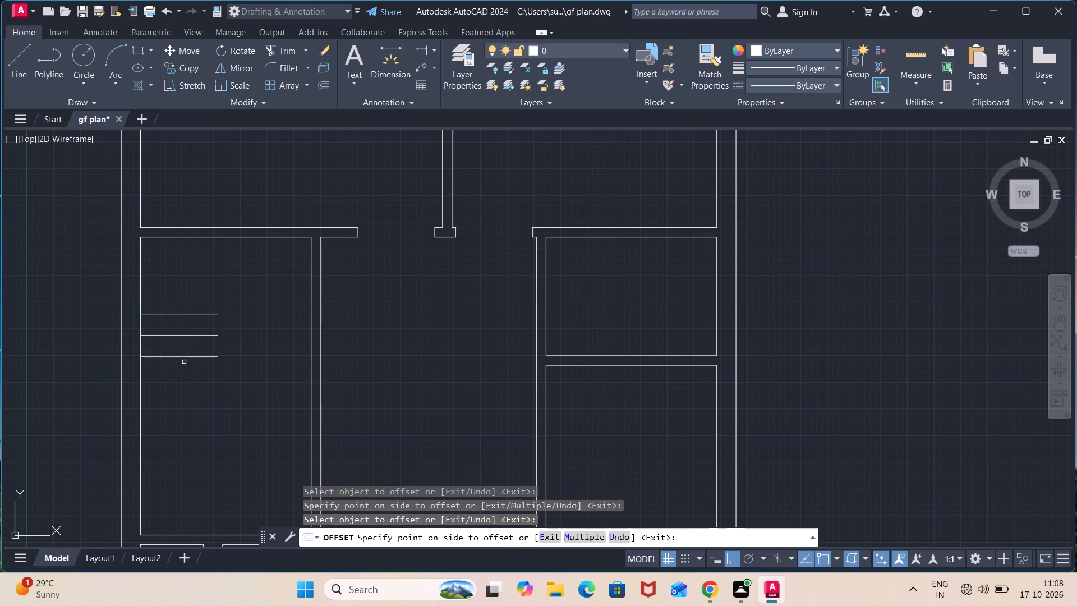
{"action": "left_click", "coordinate": [187, 357]}
{"action": "left_click", "coordinate": [179, 387]}
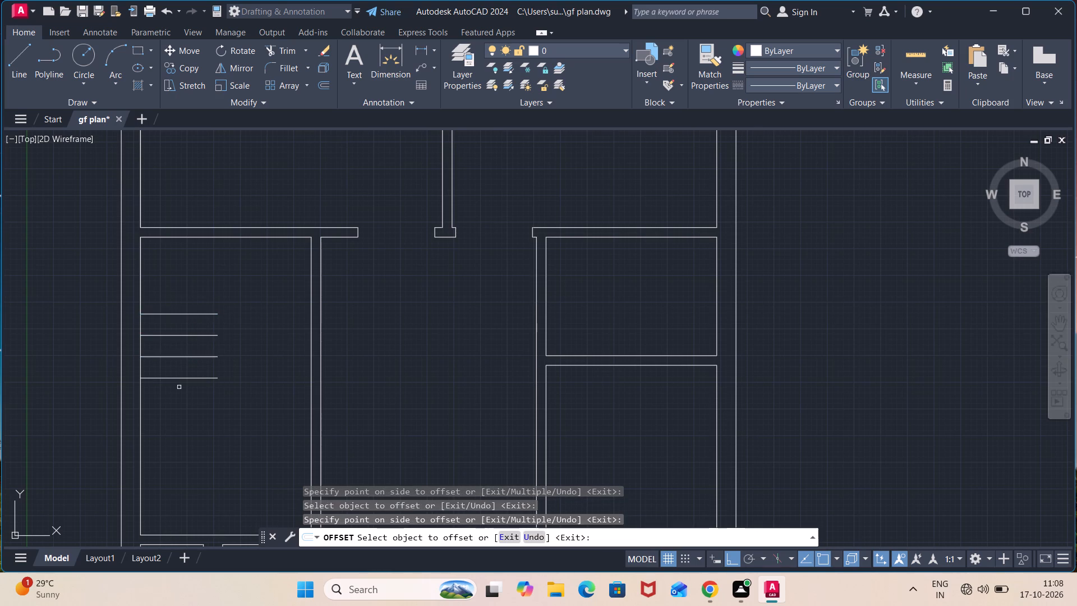
{"action": "middle_click_drag", "start_coordinate": [179, 388], "coordinate": [191, 329]}
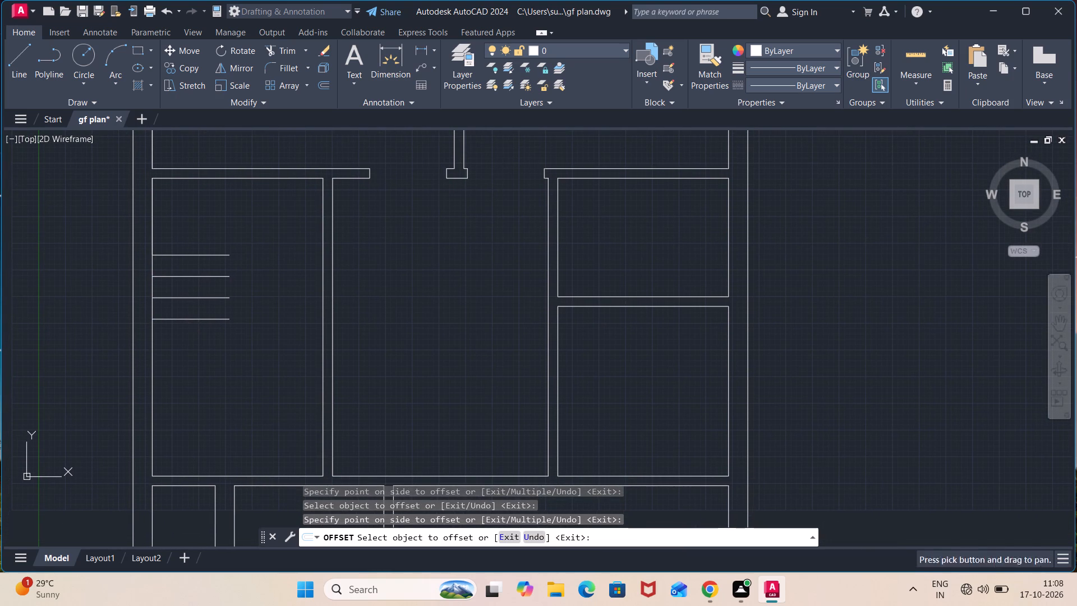
{"action": "left_click", "coordinate": [201, 320]}
{"action": "left_click", "coordinate": [200, 337]}
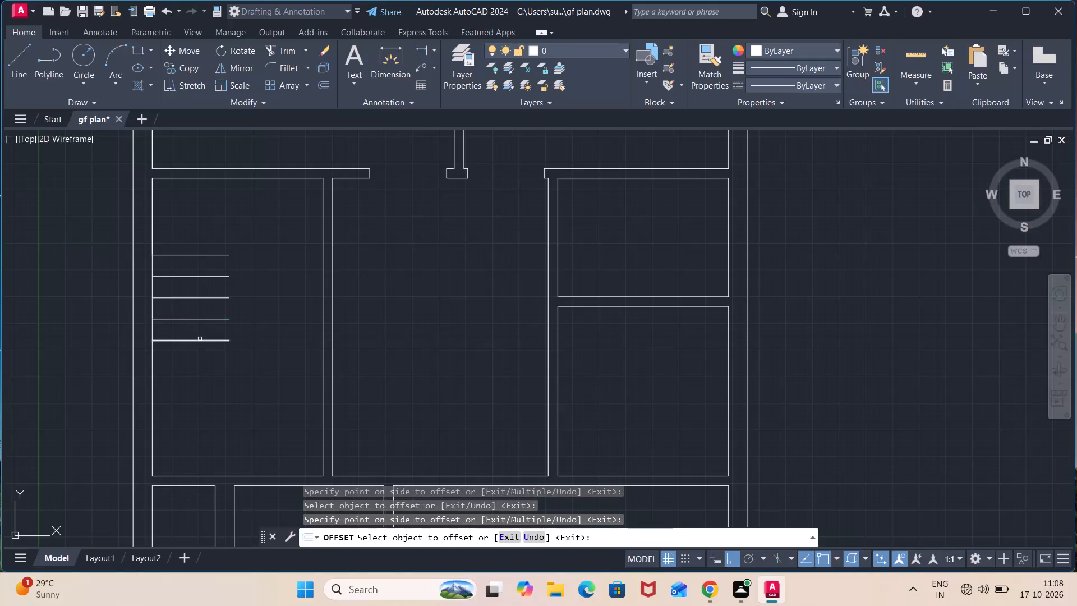
{"action": "left_click", "coordinate": [199, 341]}
{"action": "left_click", "coordinate": [194, 371]}
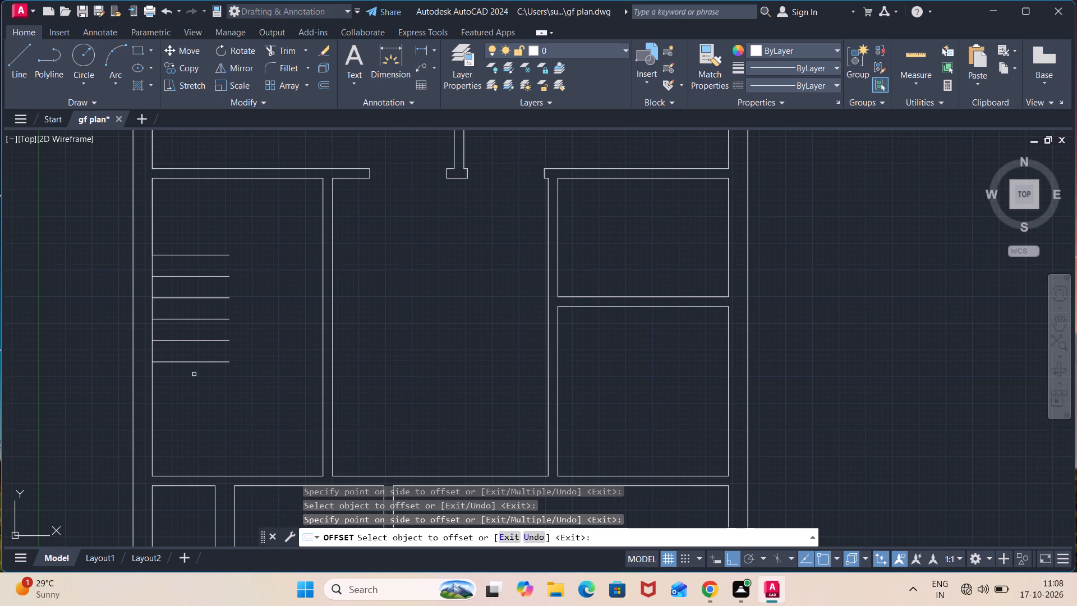
{"action": "left_click", "coordinate": [208, 361]}
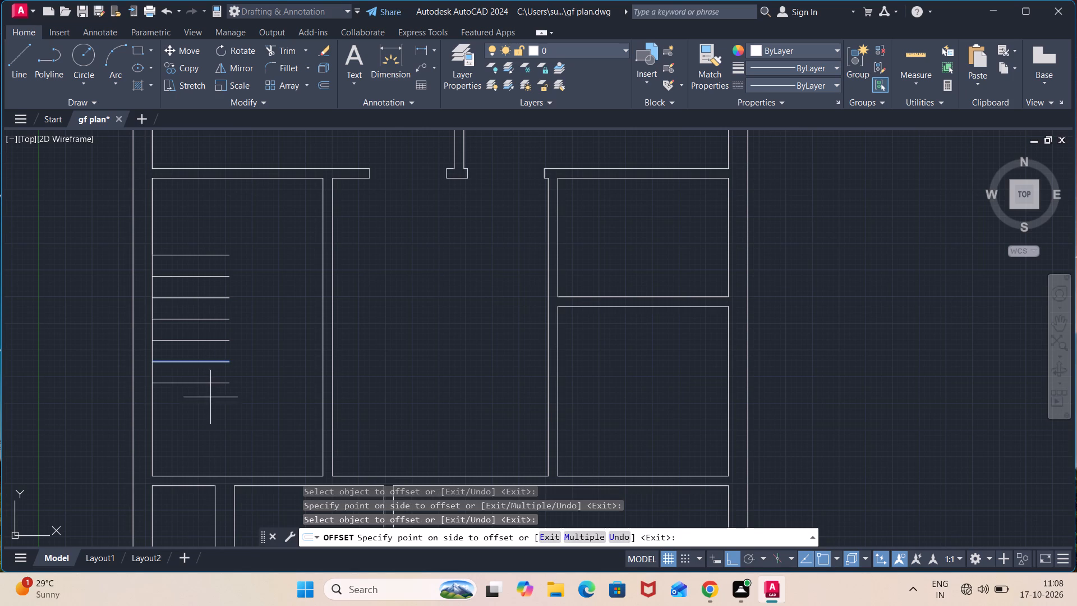
{"action": "left_click", "coordinate": [210, 397]}
{"action": "key", "text": "Escape"}
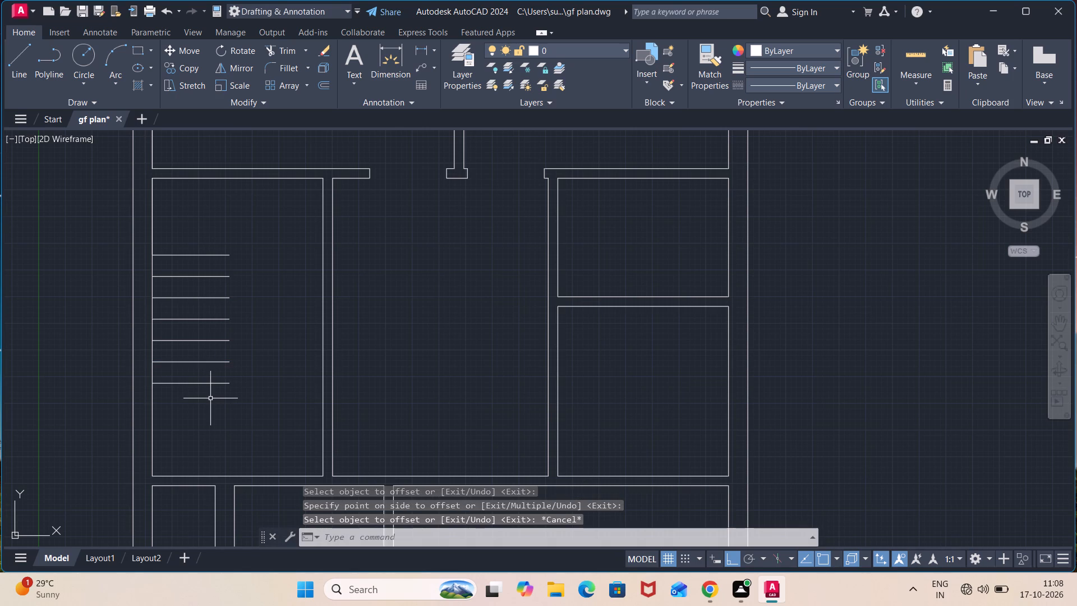
Draw a vertical line joining the right ends of the treads from the lowest to the topmost one.
{"action": "key", "text": "l"}
{"action": "key", "text": "Return"}
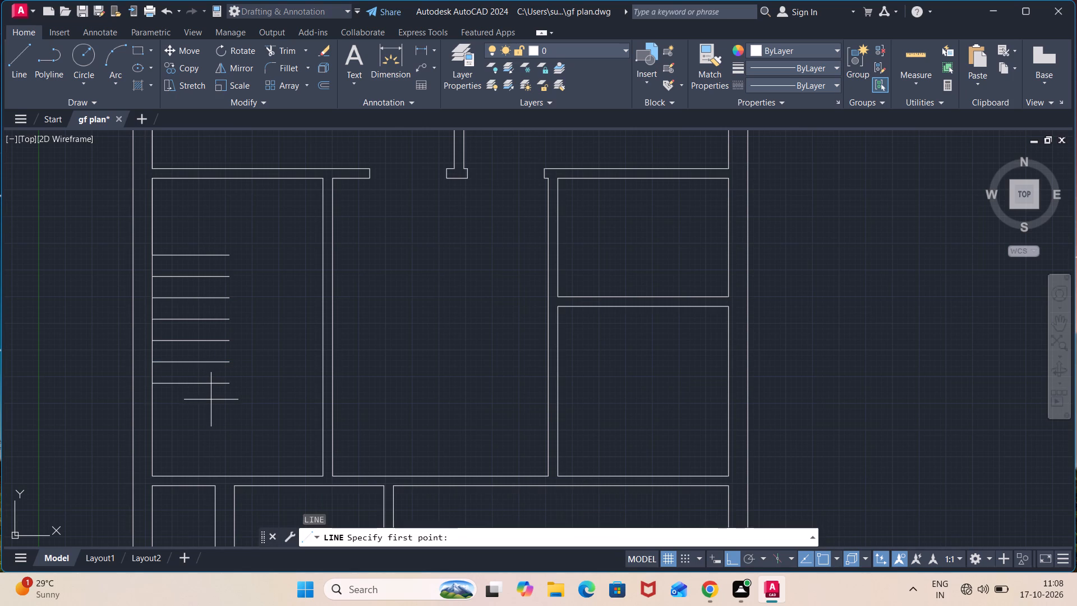
{"action": "left_click", "coordinate": [231, 382]}
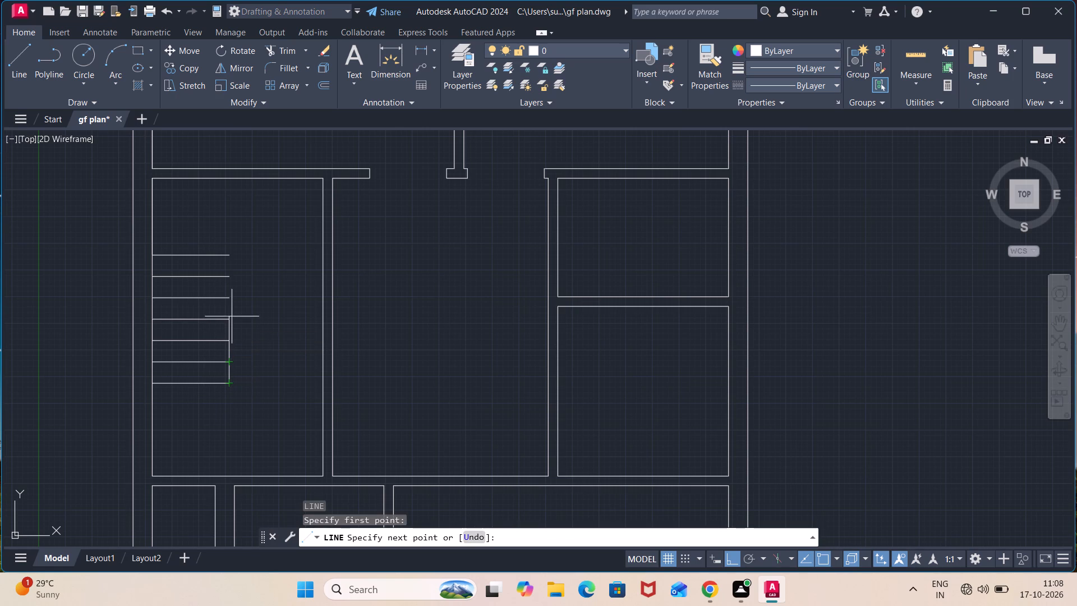
{"action": "left_click", "coordinate": [231, 256]}
{"action": "key", "text": "Escape"}
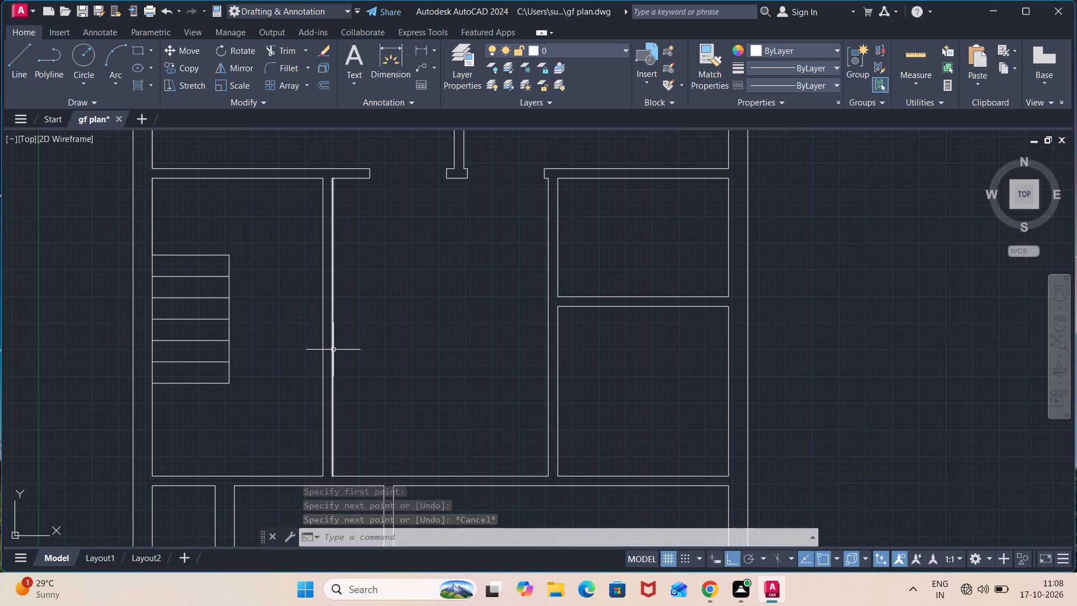
Draw a short jamb line across the 4.5" partition right of the stair room, a little below the lowest tread.
{"action": "scroll", "coordinate": [333, 380], "scroll_direction": "down", "scroll_amount": 1}
{"action": "middle_click_drag", "start_coordinate": [333, 380], "coordinate": [328, 315]}
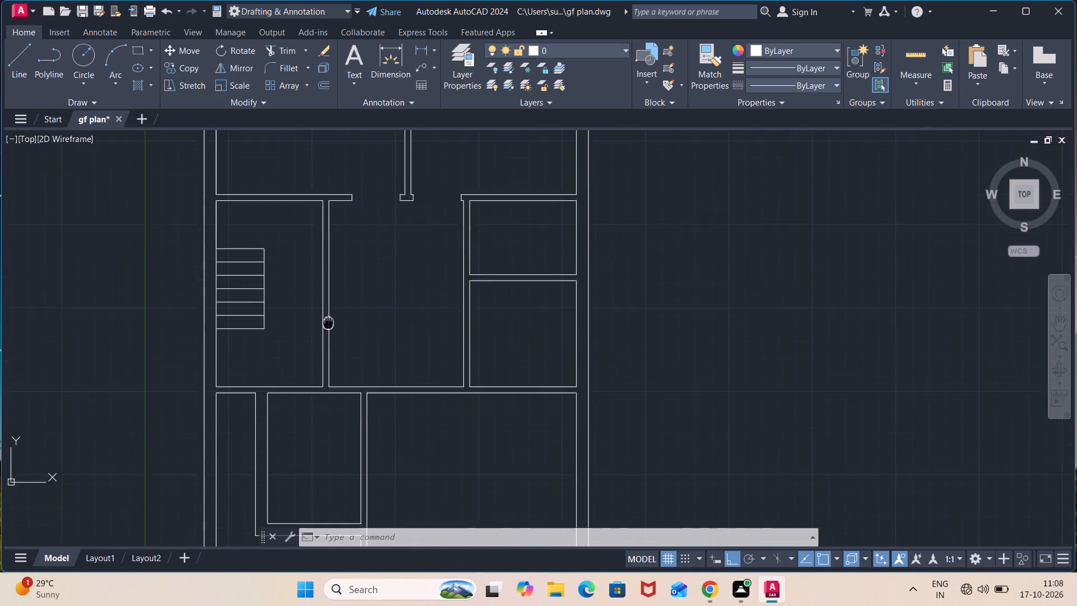
{"action": "middle_click_drag", "start_coordinate": [328, 315], "coordinate": [327, 303]}
{"action": "scroll", "coordinate": [326, 316], "scroll_direction": "up", "scroll_amount": 2}
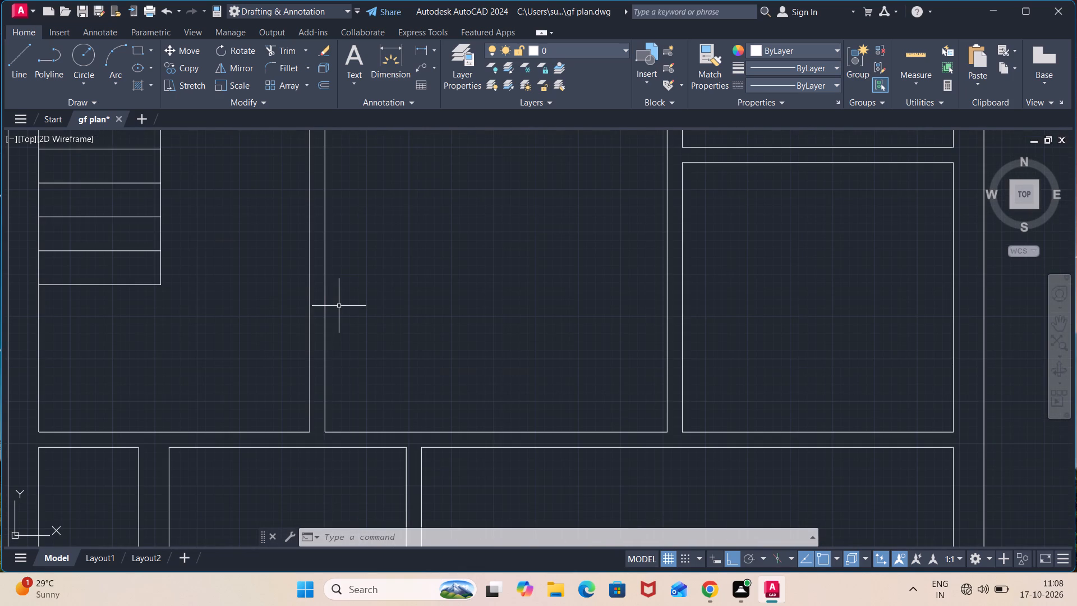
{"action": "key", "text": "l"}
{"action": "key", "text": "Return"}
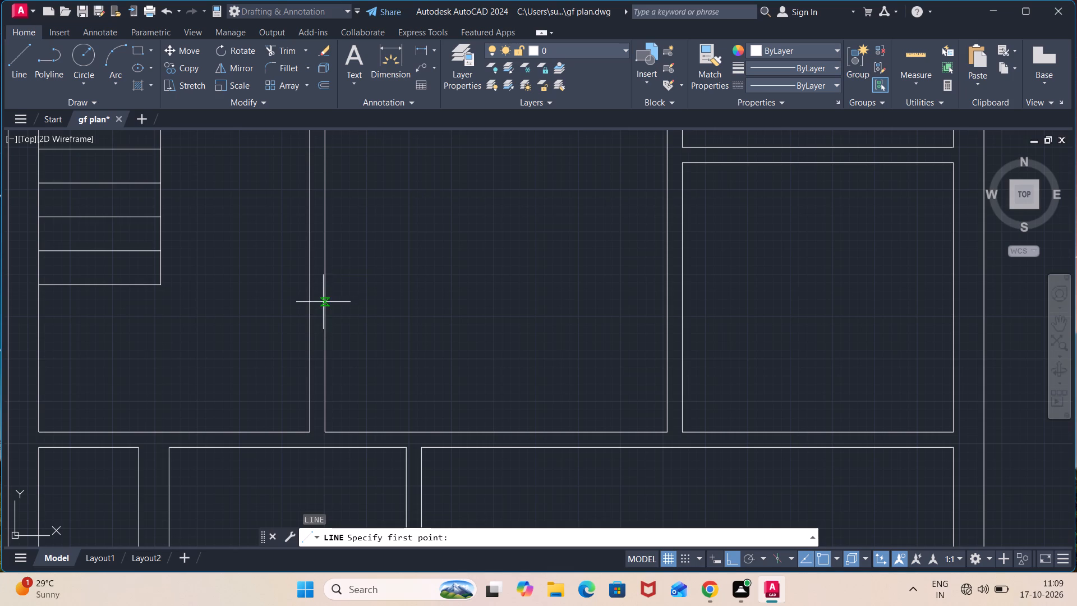
{"action": "left_click", "coordinate": [323, 310]}
{"action": "left_click", "coordinate": [313, 311]}
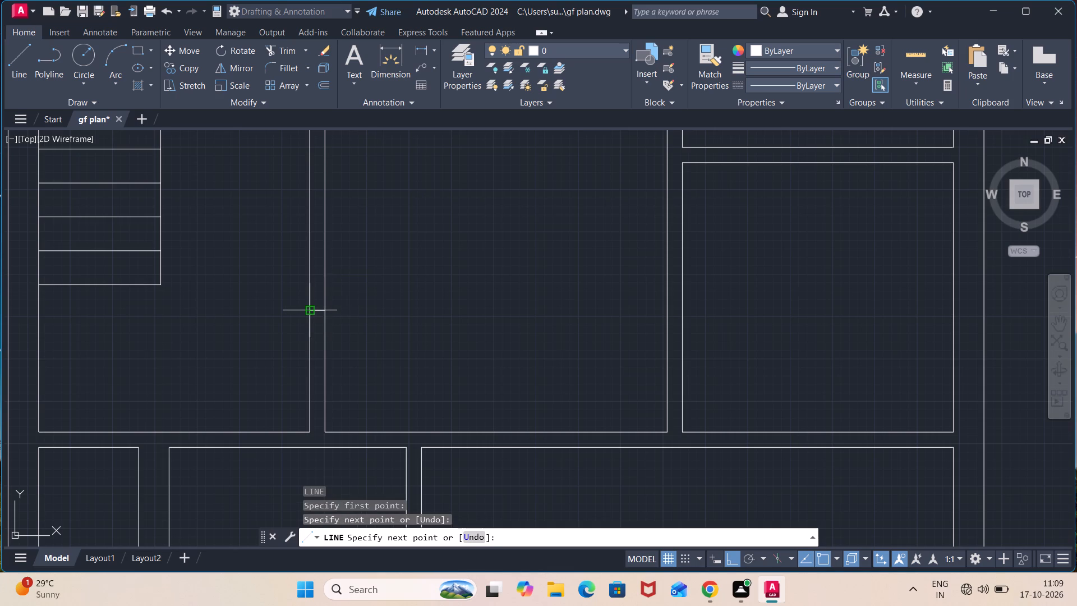
{"action": "key", "text": "Escape"}
Offset the jamb line 2'6" downward along the partition to mark the other side of the door opening.
{"action": "key", "text": "o"}
{"action": "key", "text": "Return"}
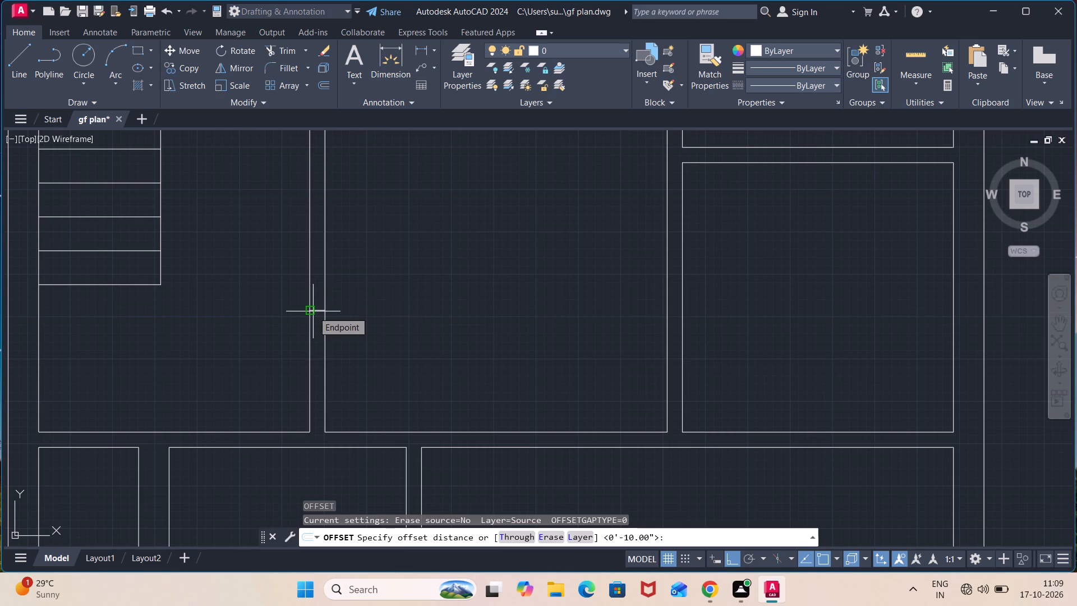
{"action": "type", "text": "2'6"}
{"action": "key", "text": "shift+quotedbl"}
{"action": "key", "text": "Return"}
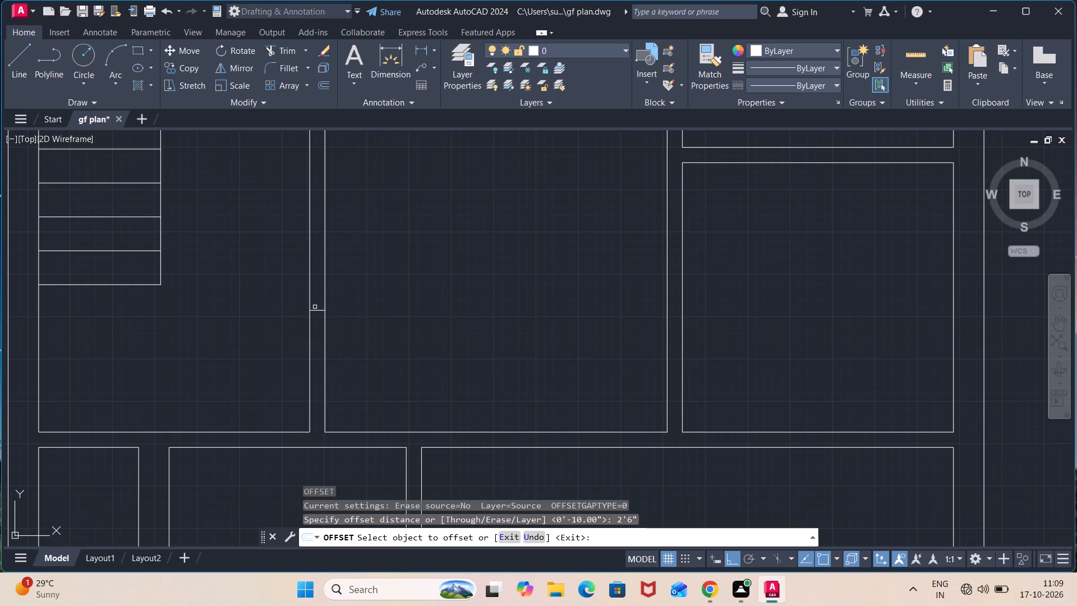
{"action": "left_click", "coordinate": [315, 309]}
{"action": "left_click", "coordinate": [317, 345]}
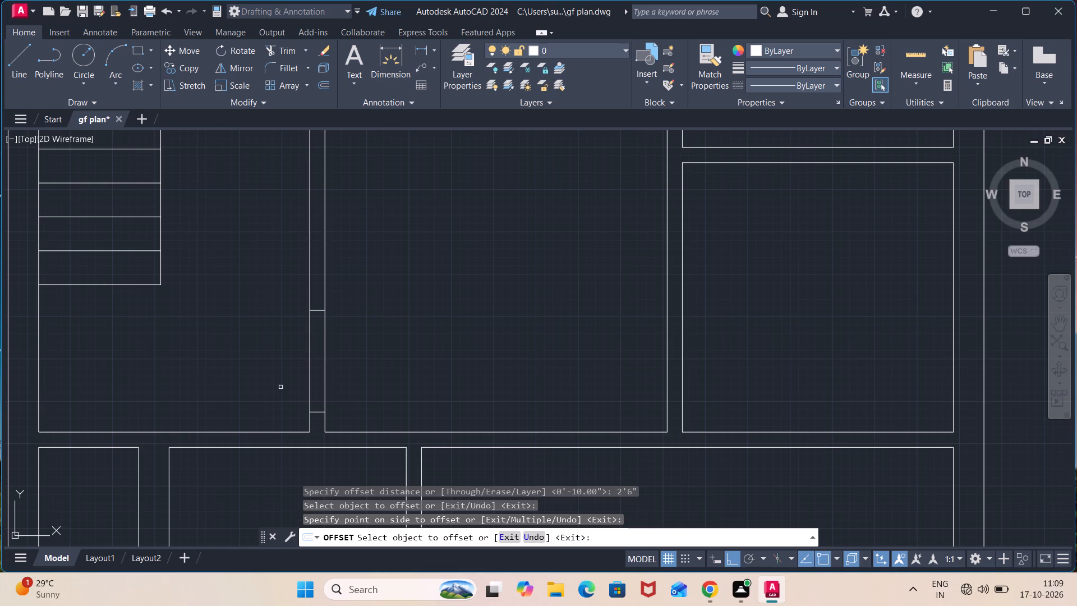
{"action": "key", "text": "Escape"}
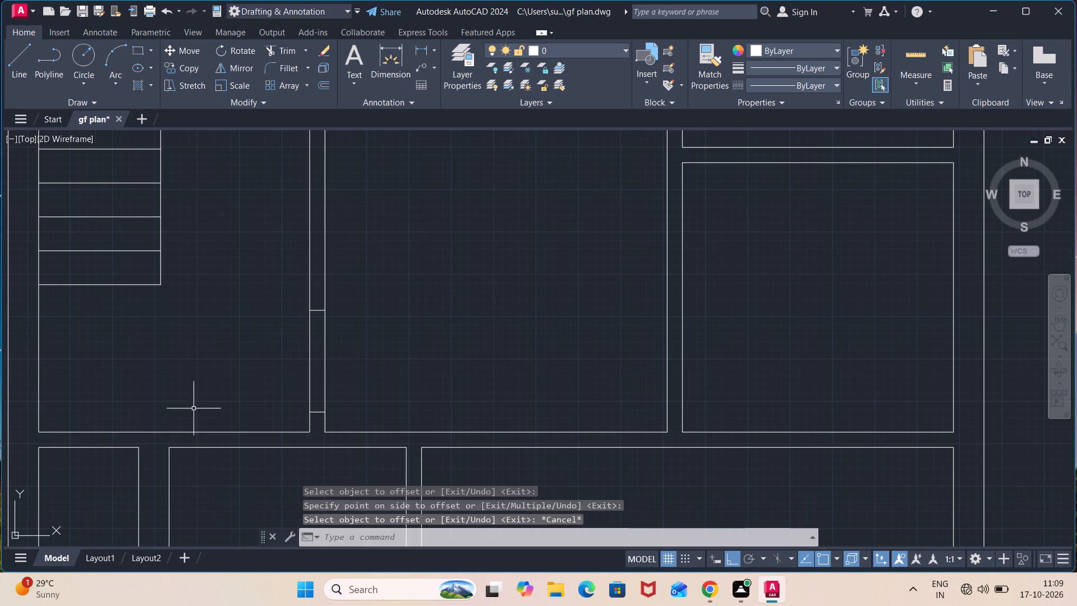
Trim both partition lines between the two jamb lines to open the stair room's doorway.
{"action": "type", "text": "tr"}
{"action": "key", "text": "Return"}
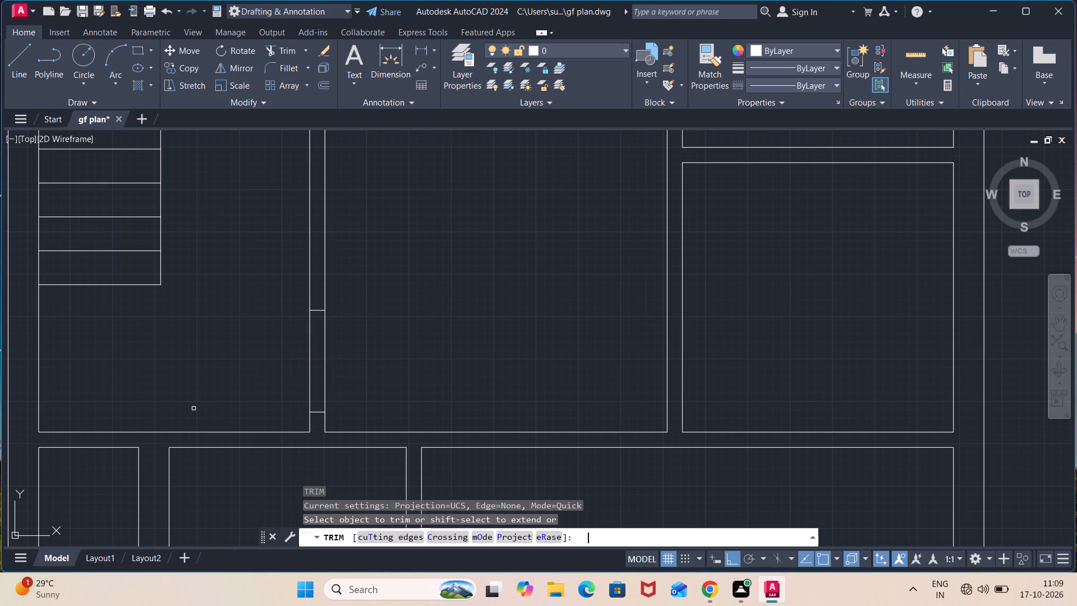
{"action": "left_click", "coordinate": [341, 361]}
{"action": "left_click", "coordinate": [290, 370]}
{"action": "scroll", "coordinate": [290, 370], "scroll_direction": "down", "scroll_amount": 1}
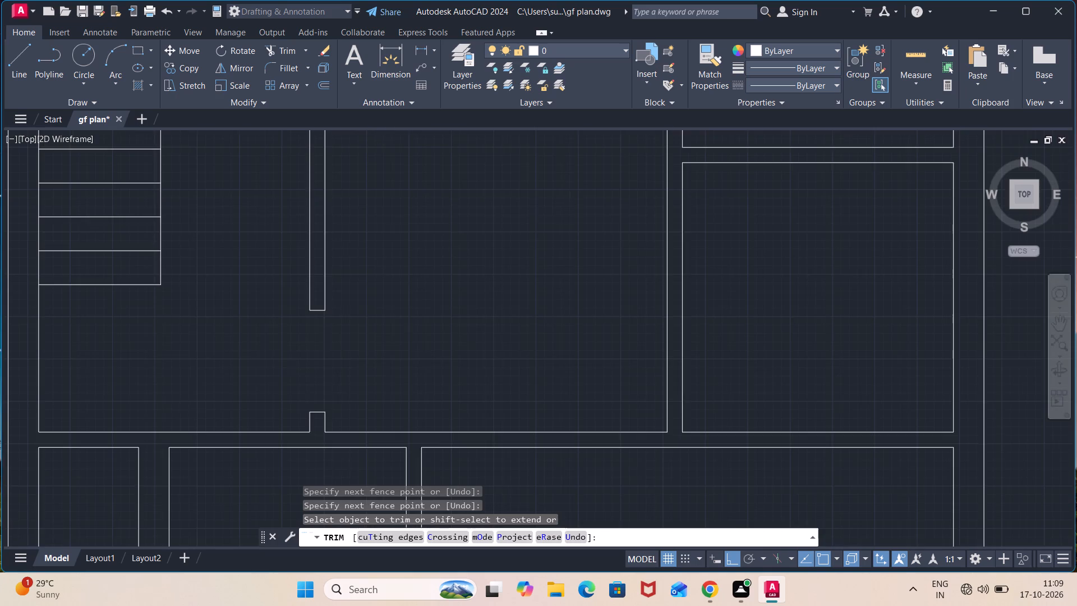
{"action": "scroll", "coordinate": [290, 370], "scroll_direction": "down", "scroll_amount": 1}
{"action": "middle_click_drag", "start_coordinate": [275, 373], "coordinate": [296, 227]}
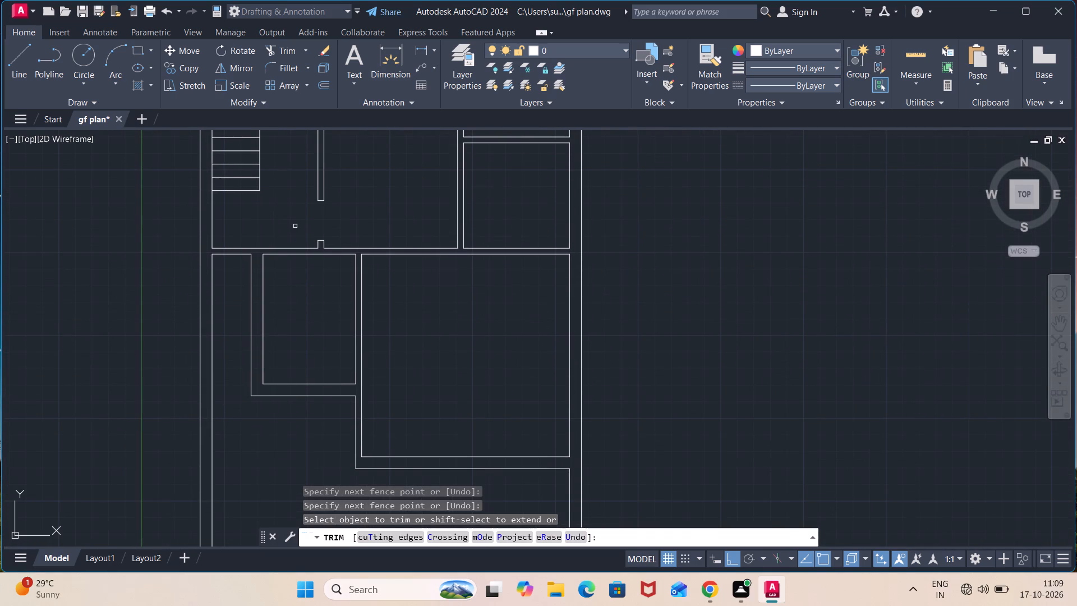
{"action": "key", "text": "Escape"}
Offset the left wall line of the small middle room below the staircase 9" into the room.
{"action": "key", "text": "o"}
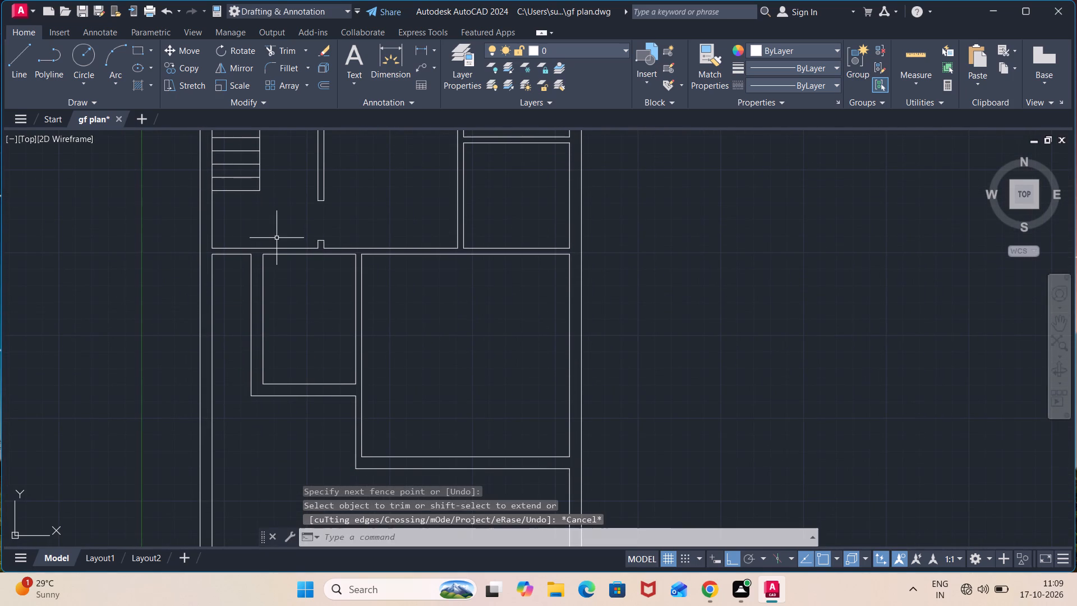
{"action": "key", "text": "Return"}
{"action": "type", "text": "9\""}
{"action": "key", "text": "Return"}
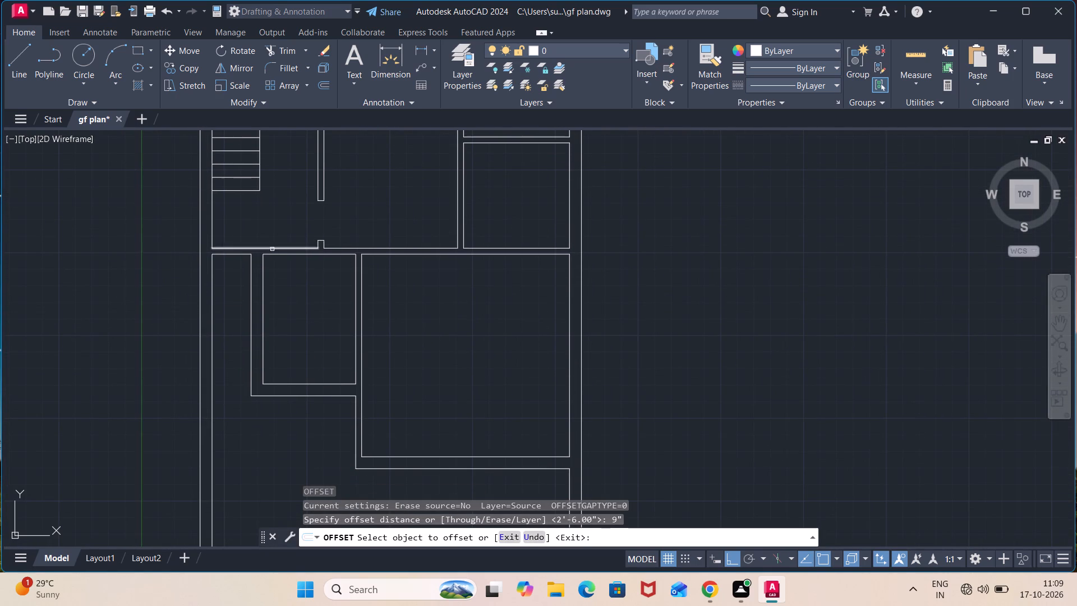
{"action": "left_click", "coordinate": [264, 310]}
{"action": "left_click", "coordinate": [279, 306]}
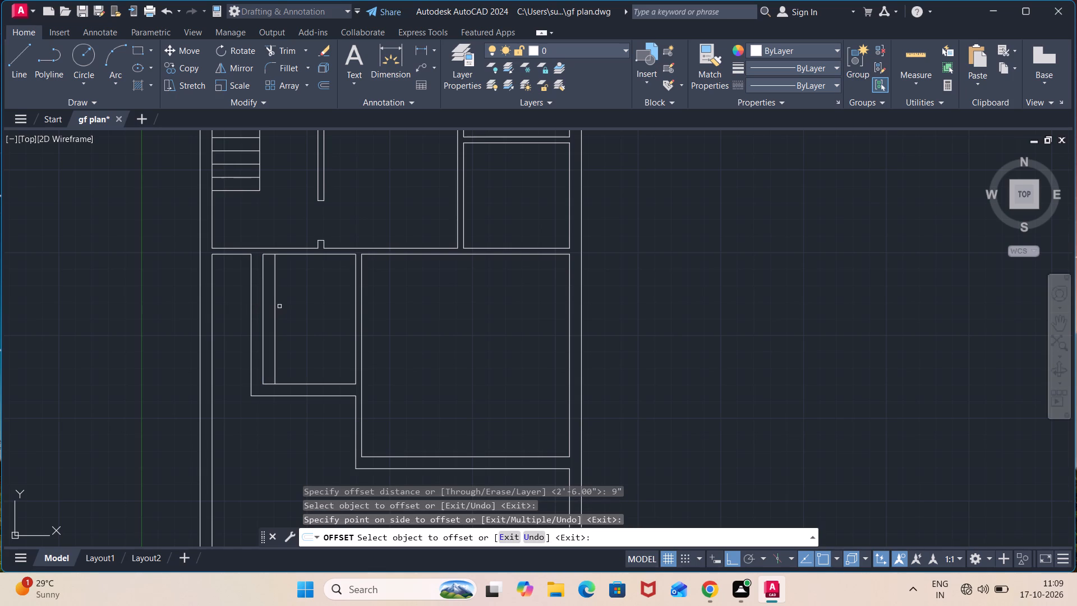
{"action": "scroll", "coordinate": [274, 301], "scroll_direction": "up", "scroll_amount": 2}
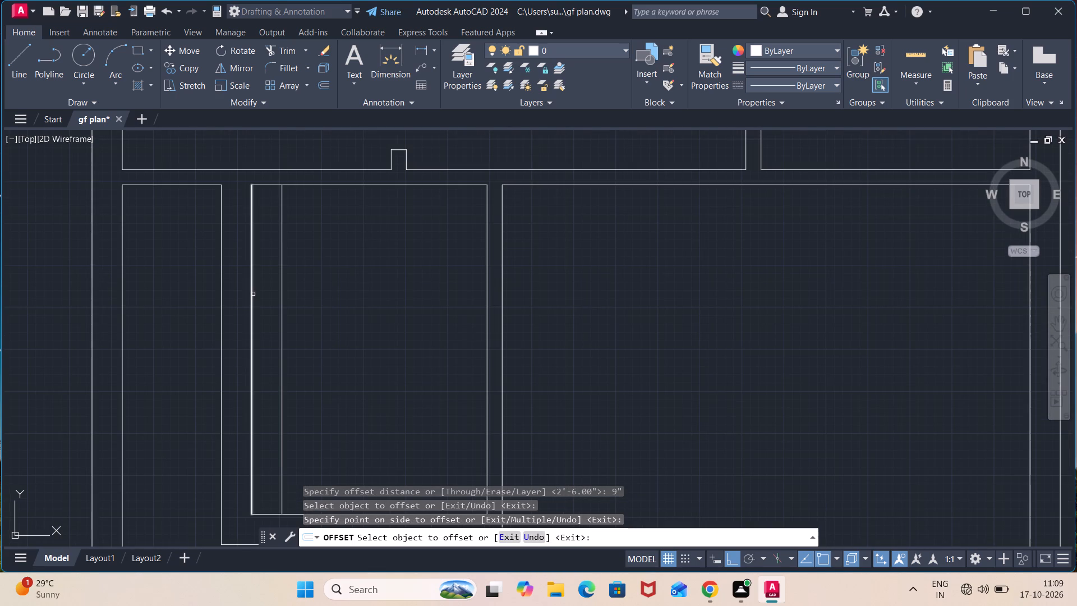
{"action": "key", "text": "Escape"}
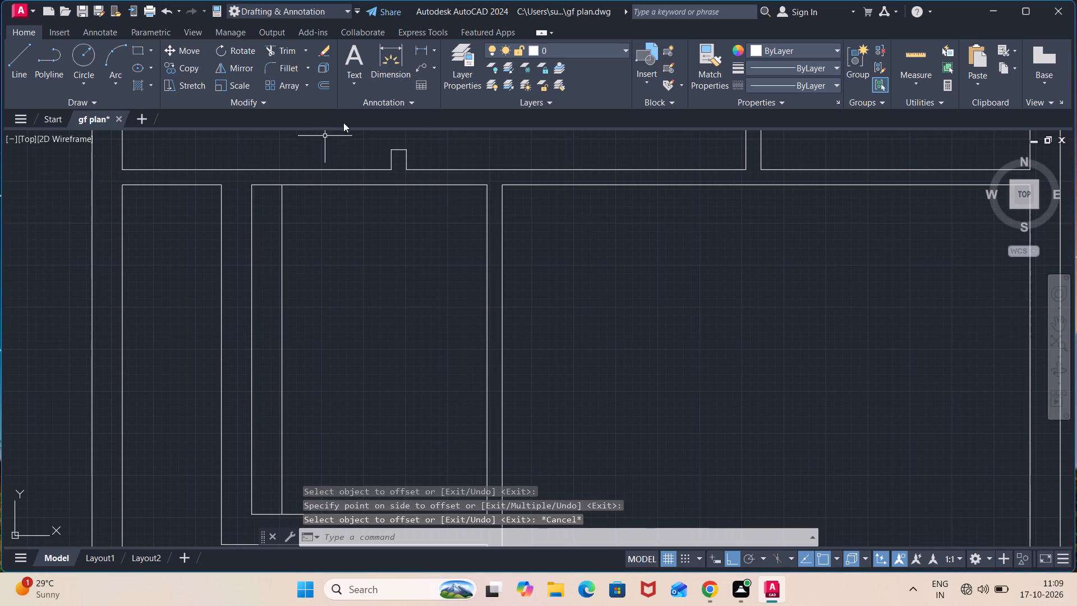
Measure the width of the narrow left room below the staircase along its top wall line.
{"action": "left_click", "coordinate": [419, 53]}
{"action": "scroll", "coordinate": [134, 188], "scroll_direction": "up", "scroll_amount": 1}
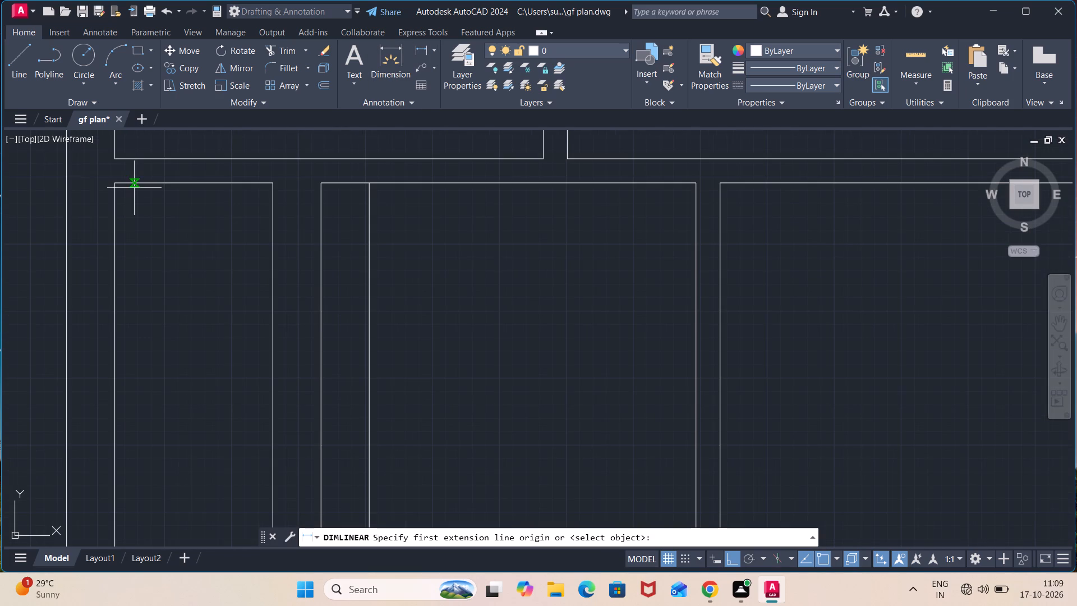
{"action": "left_click", "coordinate": [114, 185]}
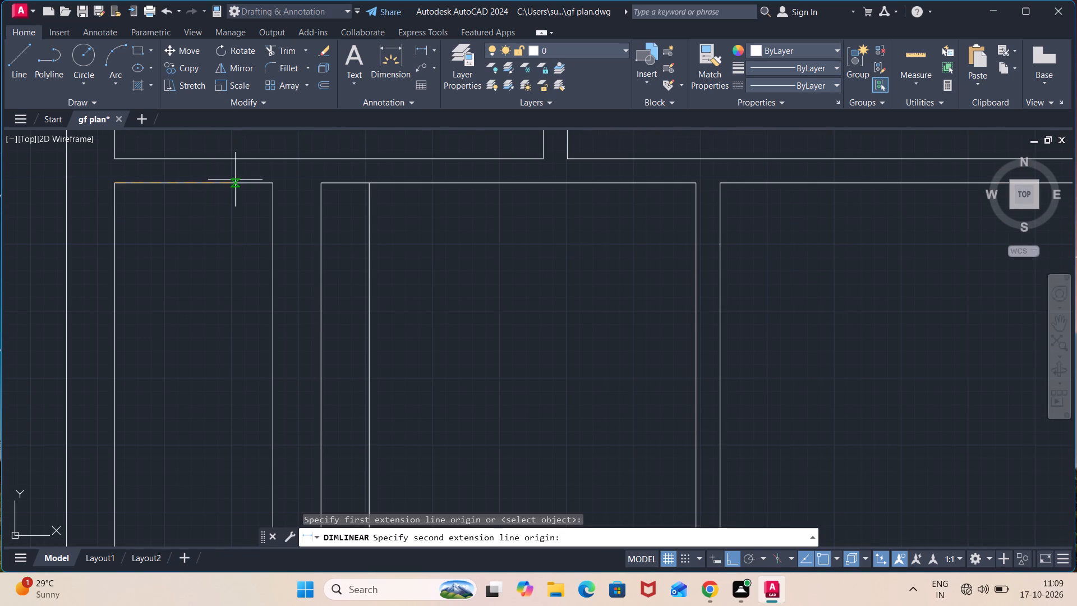
{"action": "left_click", "coordinate": [278, 181]}
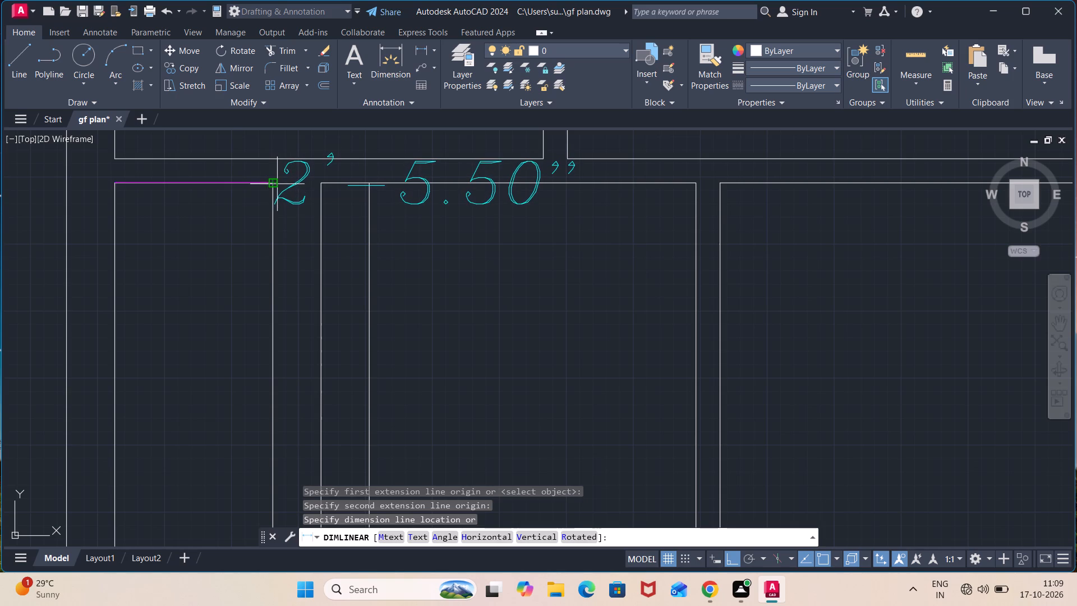
{"action": "key", "text": "Escape"}
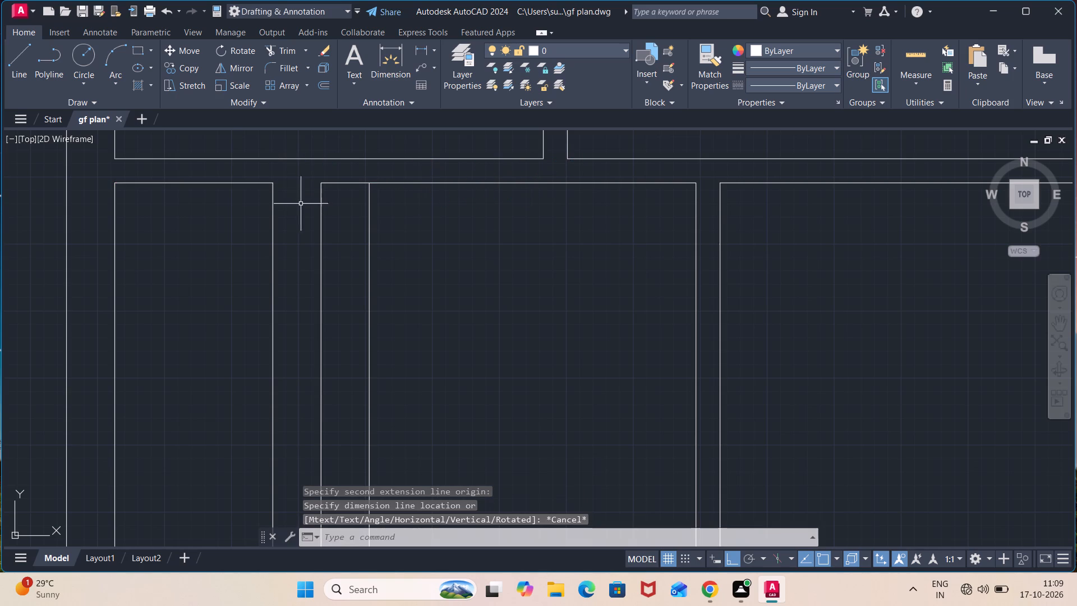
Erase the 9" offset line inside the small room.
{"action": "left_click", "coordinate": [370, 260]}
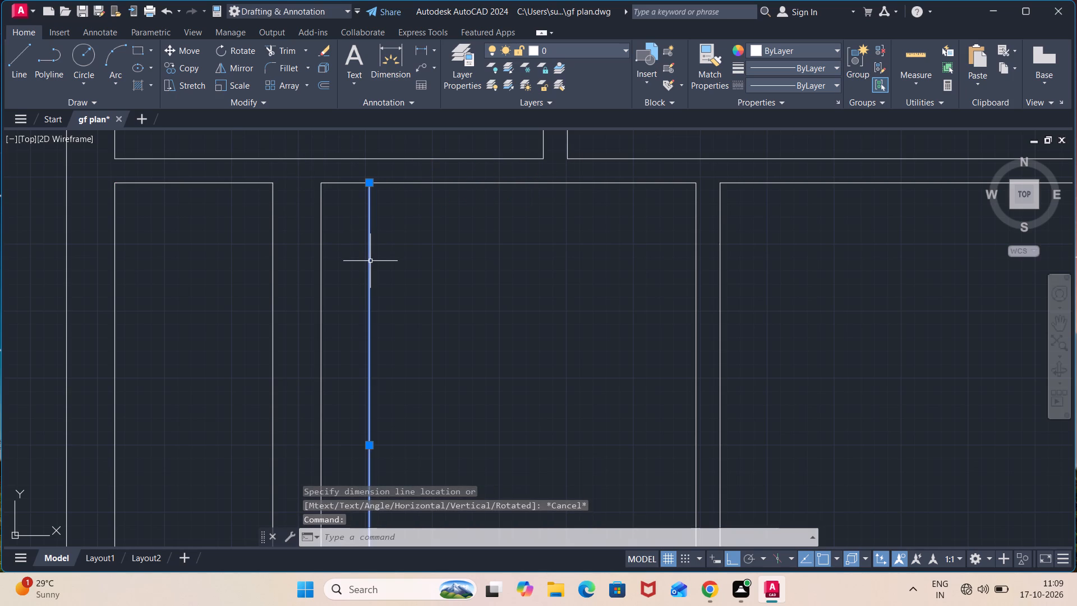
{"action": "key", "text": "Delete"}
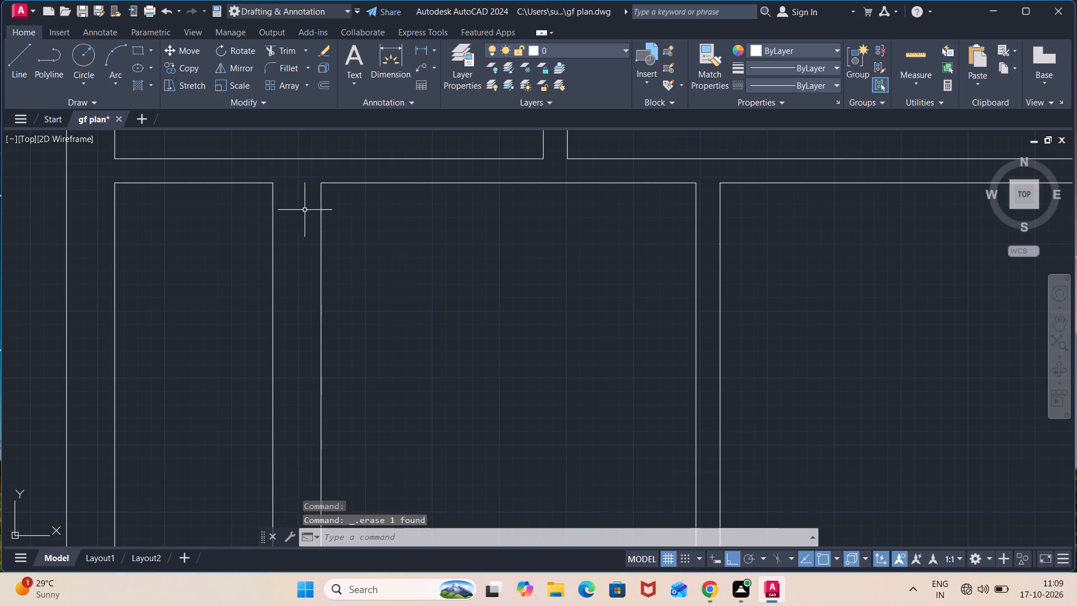
Draw a vertical jamb line across the partition above the narrow left room, just inside its upper-right corner.
{"action": "middle_click_drag", "start_coordinate": [253, 217], "coordinate": [271, 240]}
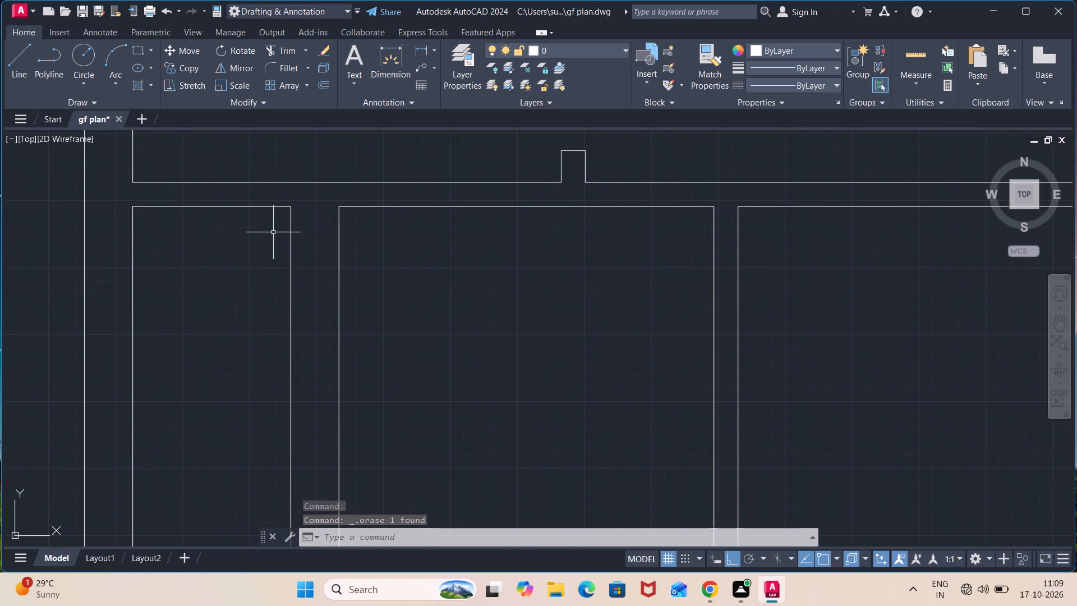
{"action": "scroll", "coordinate": [273, 232], "scroll_direction": "up", "scroll_amount": 1}
{"action": "key", "text": "l"}
{"action": "key", "text": "Return"}
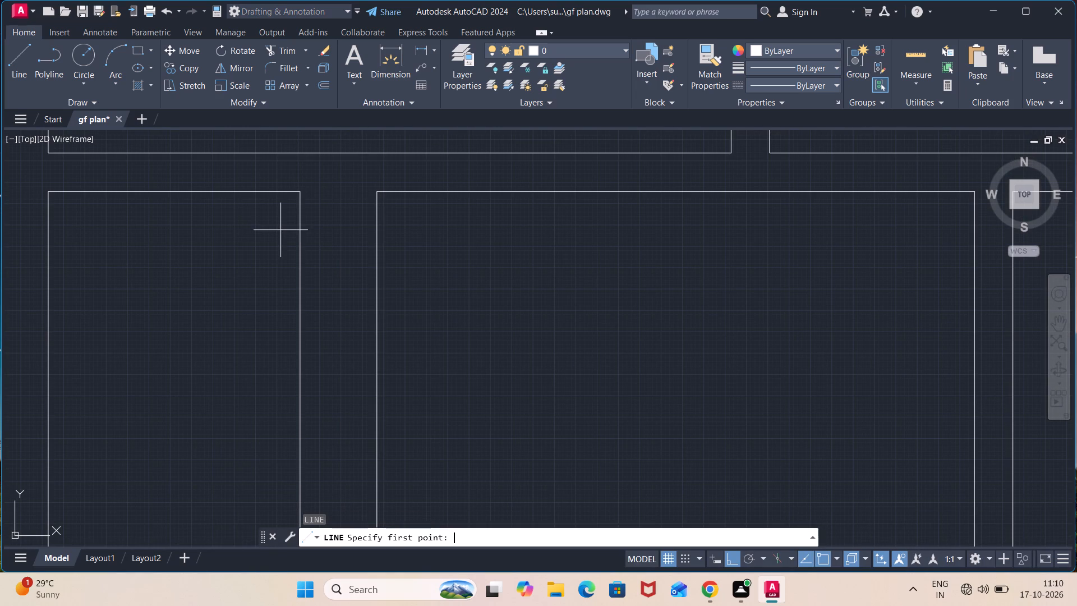
{"action": "scroll", "coordinate": [280, 228], "scroll_direction": "down", "scroll_amount": 1}
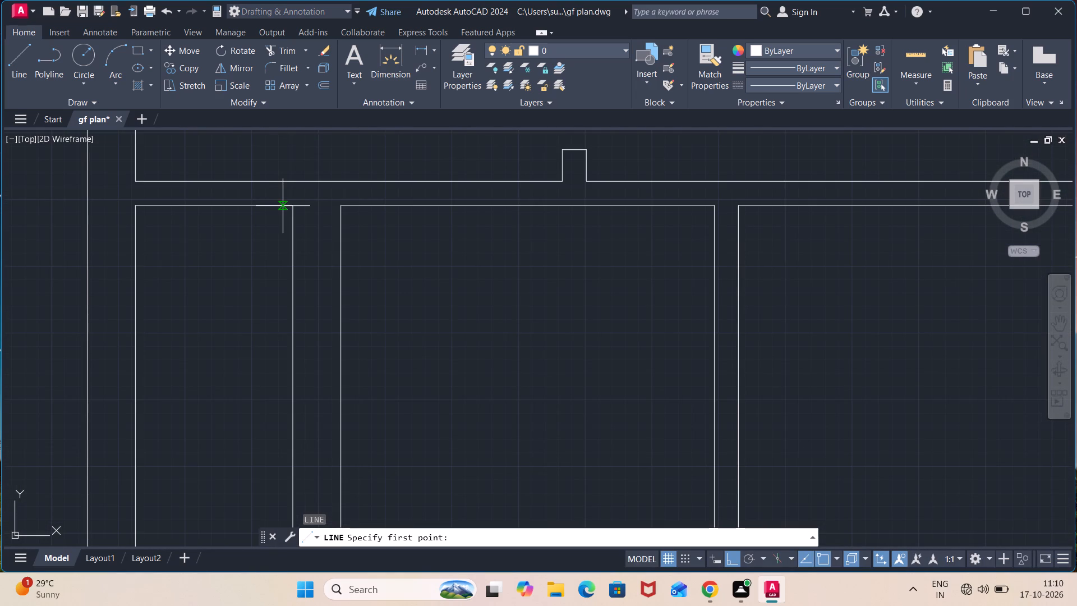
{"action": "scroll", "coordinate": [287, 206], "scroll_direction": "up", "scroll_amount": 2}
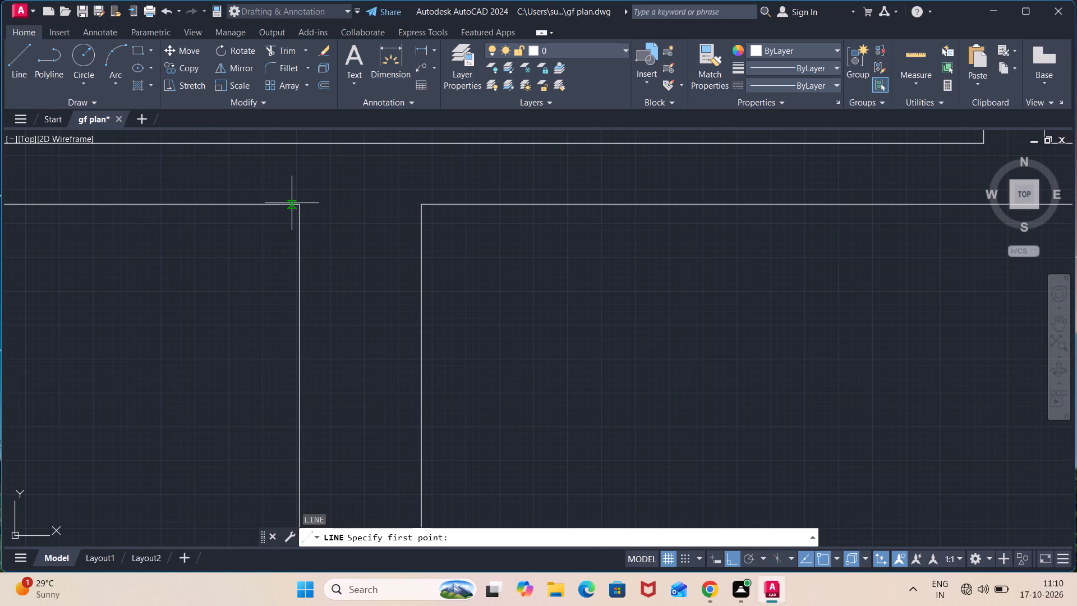
{"action": "left_click", "coordinate": [292, 203]}
{"action": "left_click", "coordinate": [289, 205]}
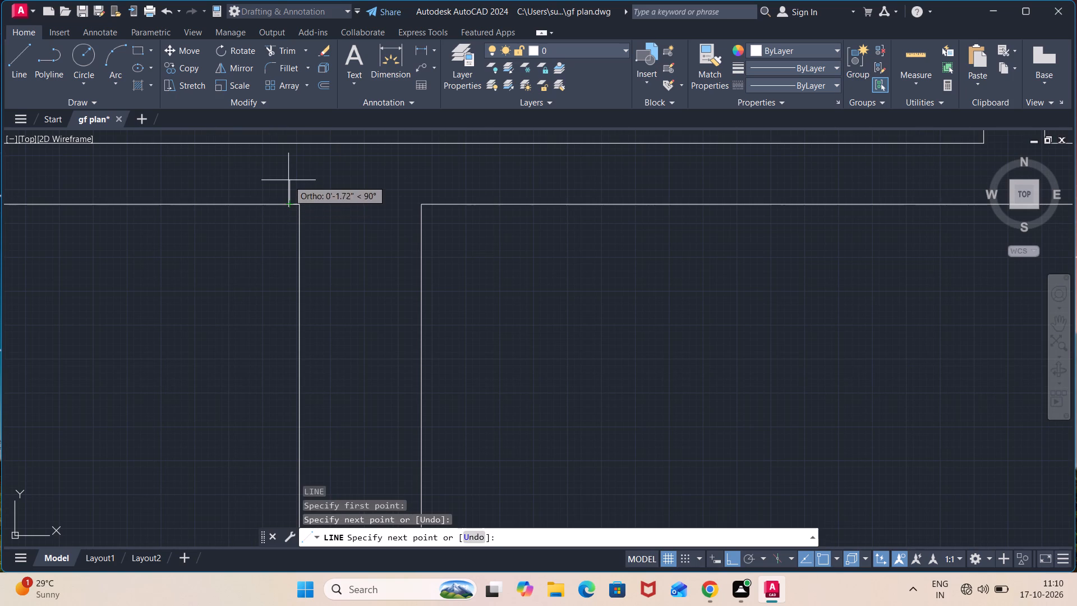
{"action": "middle_click_drag", "start_coordinate": [292, 160], "coordinate": [300, 194]}
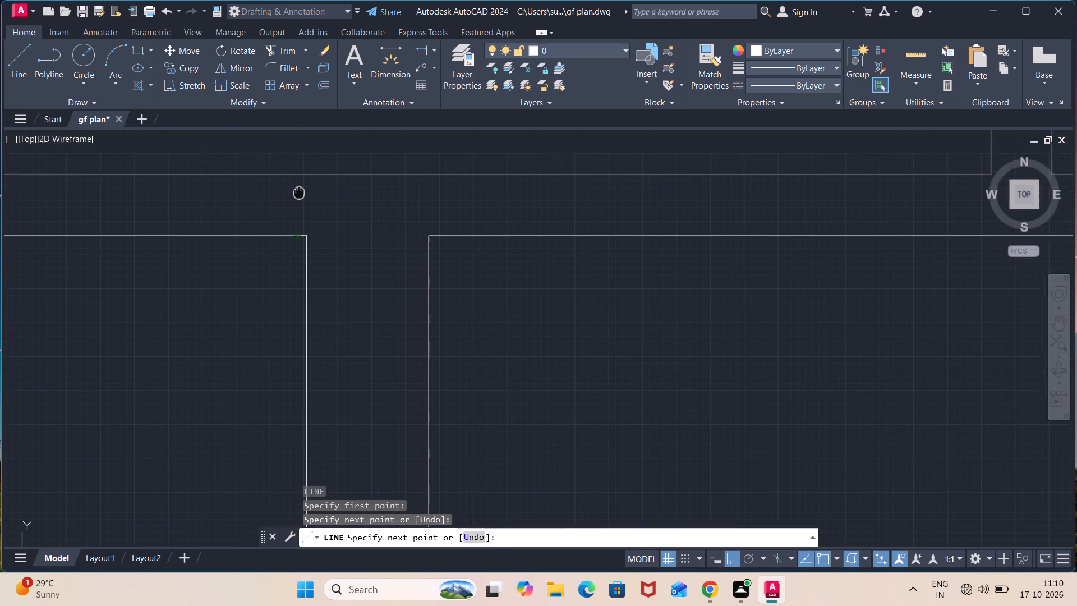
{"action": "middle_click_drag", "start_coordinate": [300, 194], "coordinate": [303, 216]}
{"action": "left_click", "coordinate": [299, 198]}
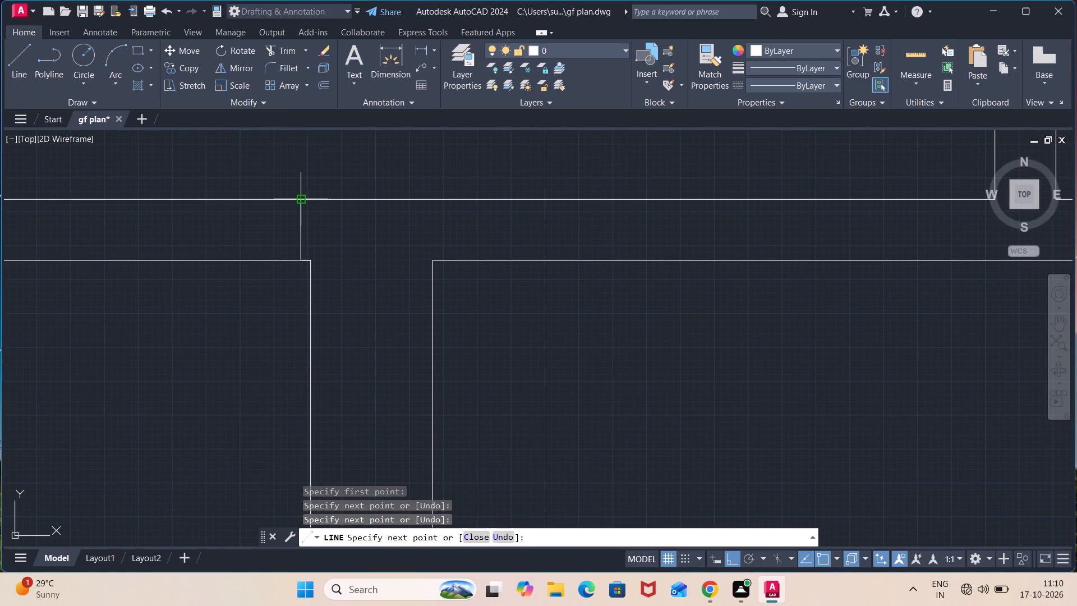
{"action": "key", "text": "Escape"}
Offset the new jamb line 2' to the left to mark the narrow room's door opening.
{"action": "key", "text": "o"}
{"action": "key", "text": "Return"}
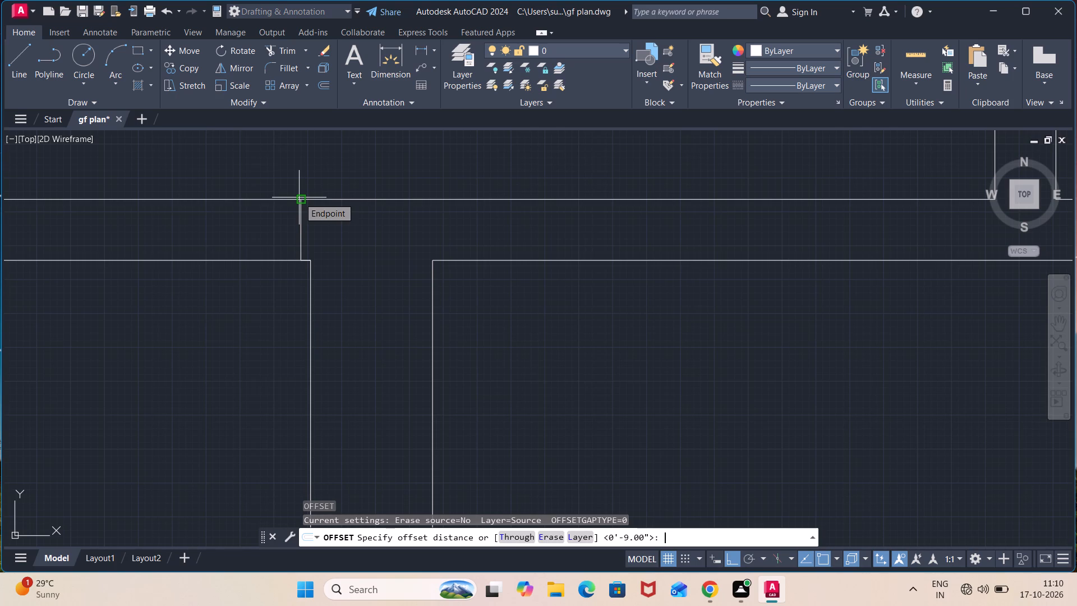
{"action": "type", "text": "2'"}
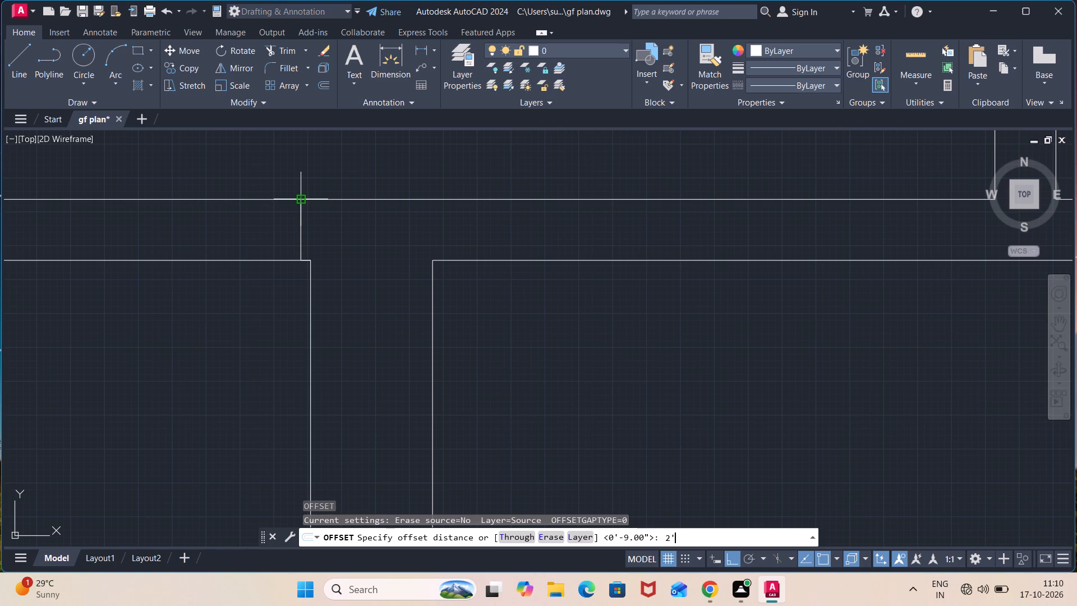
{"action": "key", "text": "Return"}
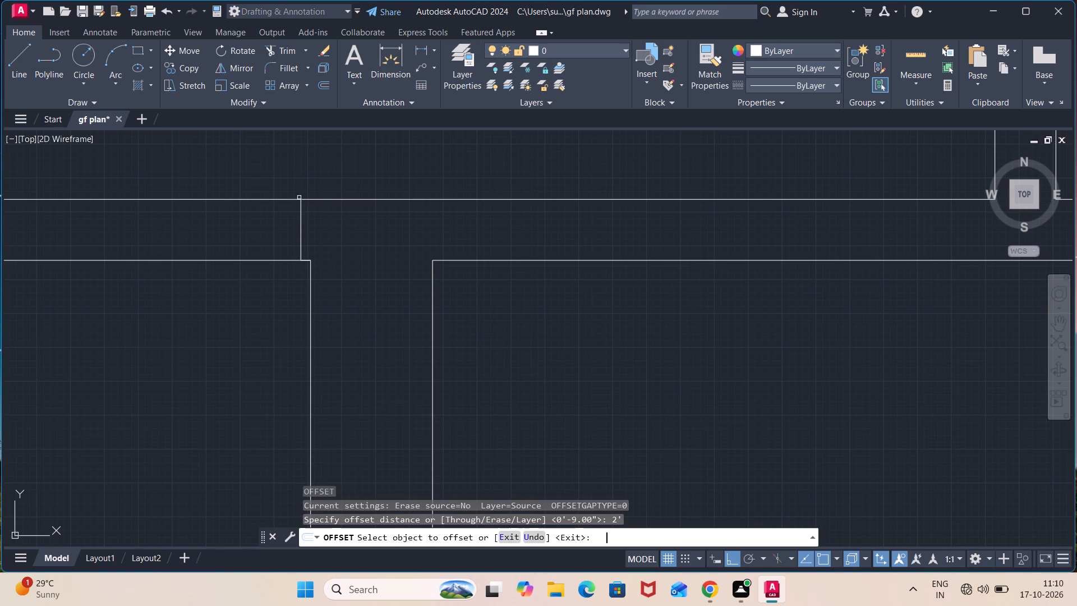
{"action": "scroll", "coordinate": [307, 235], "scroll_direction": "down", "scroll_amount": 1}
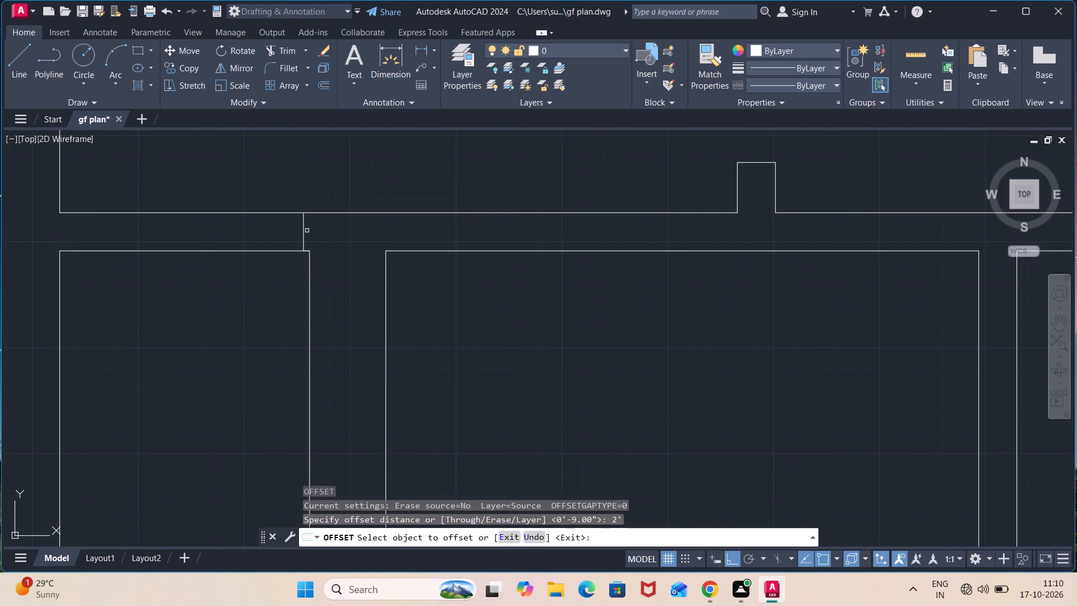
{"action": "left_click", "coordinate": [304, 232]}
{"action": "left_click", "coordinate": [212, 232]}
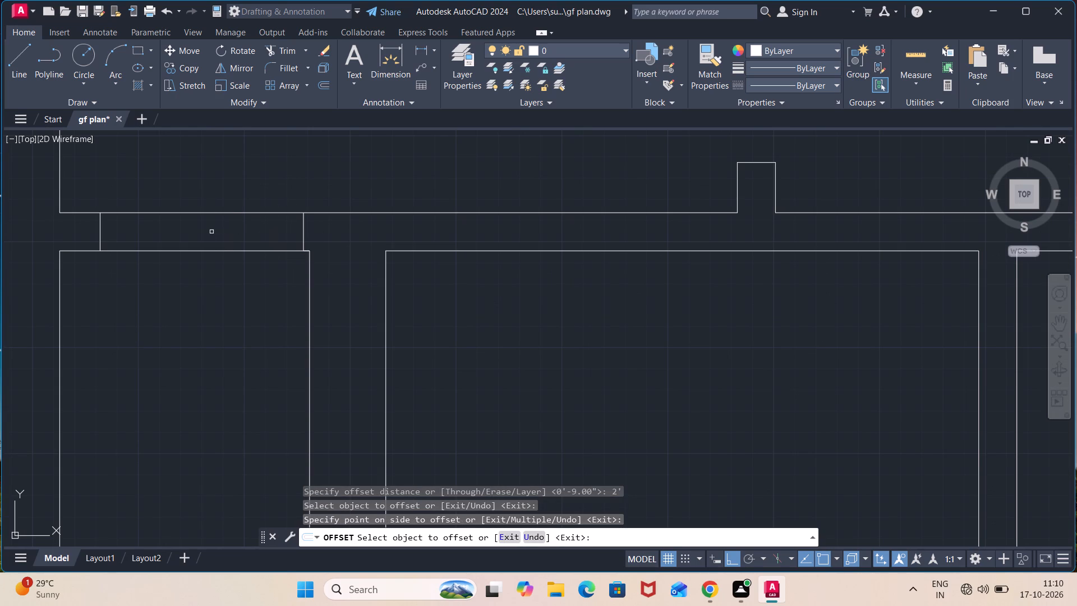
Erase both jamb lines across the partition above the narrow left room.
{"action": "key", "text": "Escape"}
{"action": "left_click", "coordinate": [305, 240]}
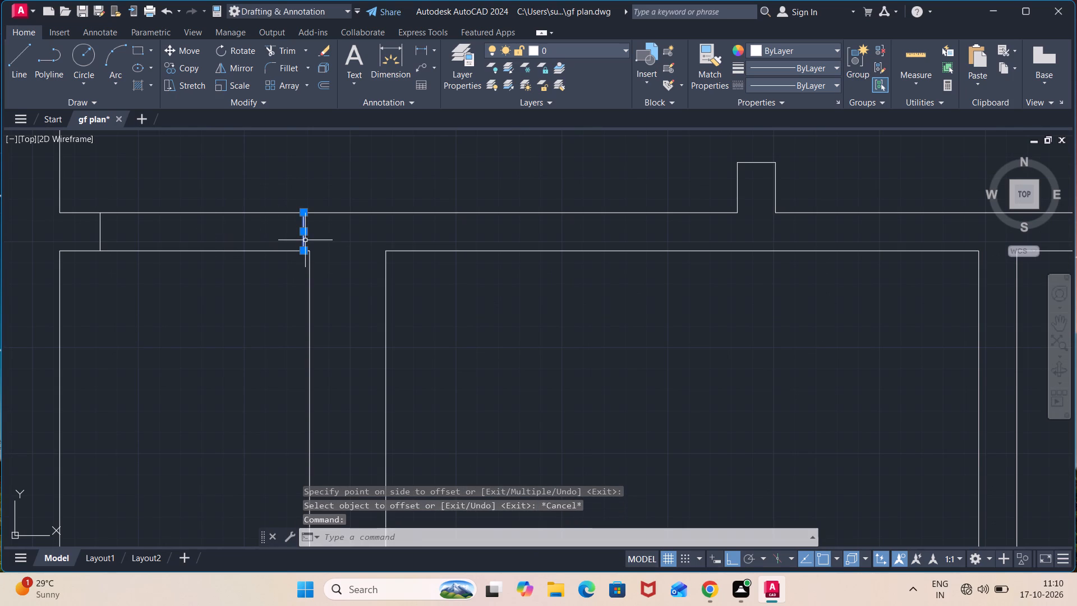
{"action": "left_click", "coordinate": [100, 238]}
{"action": "key", "text": "Delete"}
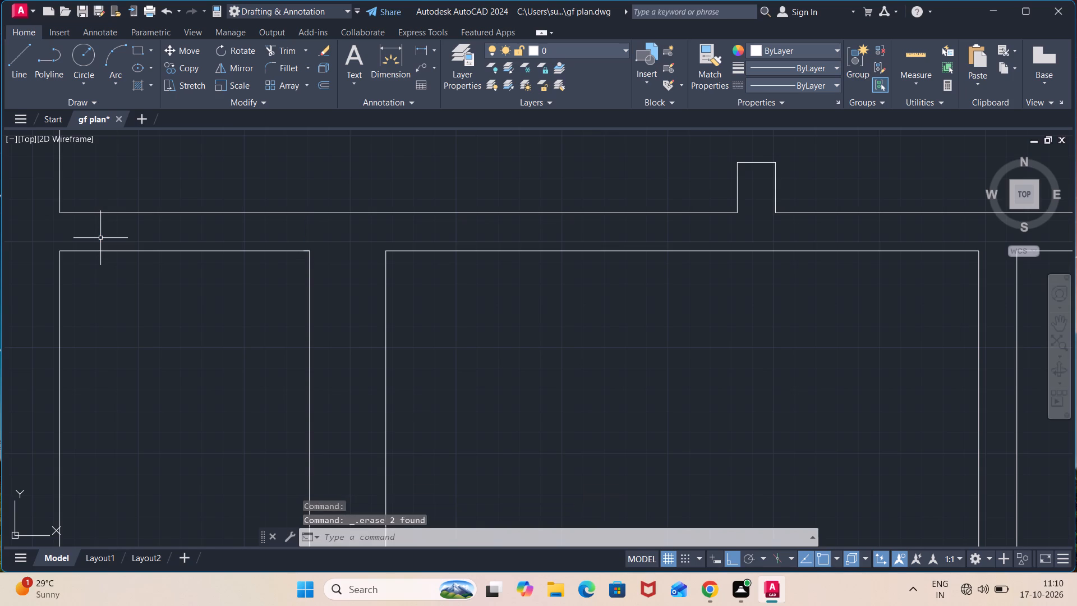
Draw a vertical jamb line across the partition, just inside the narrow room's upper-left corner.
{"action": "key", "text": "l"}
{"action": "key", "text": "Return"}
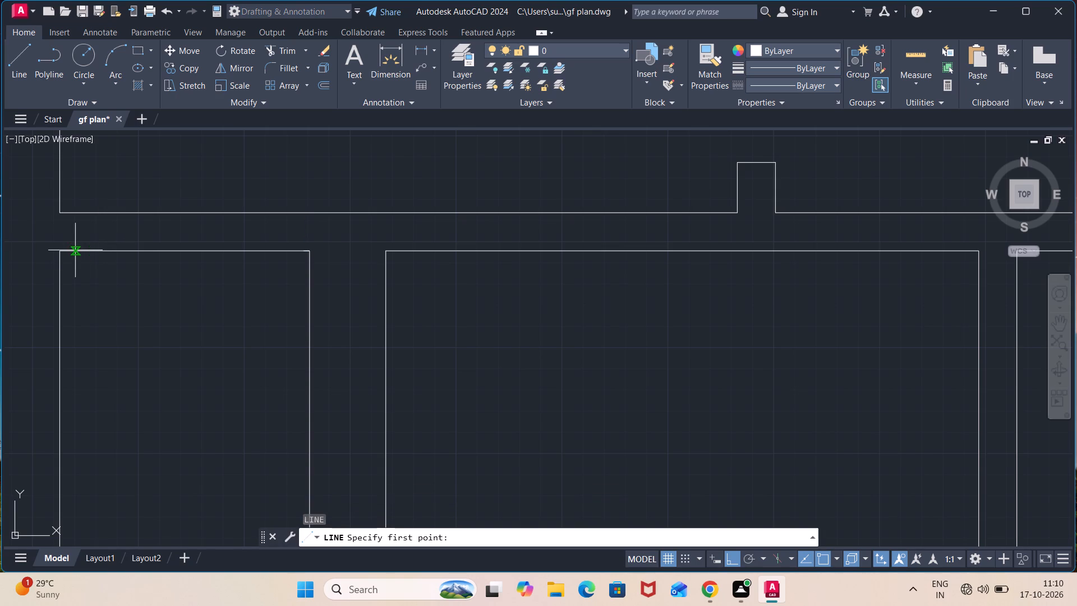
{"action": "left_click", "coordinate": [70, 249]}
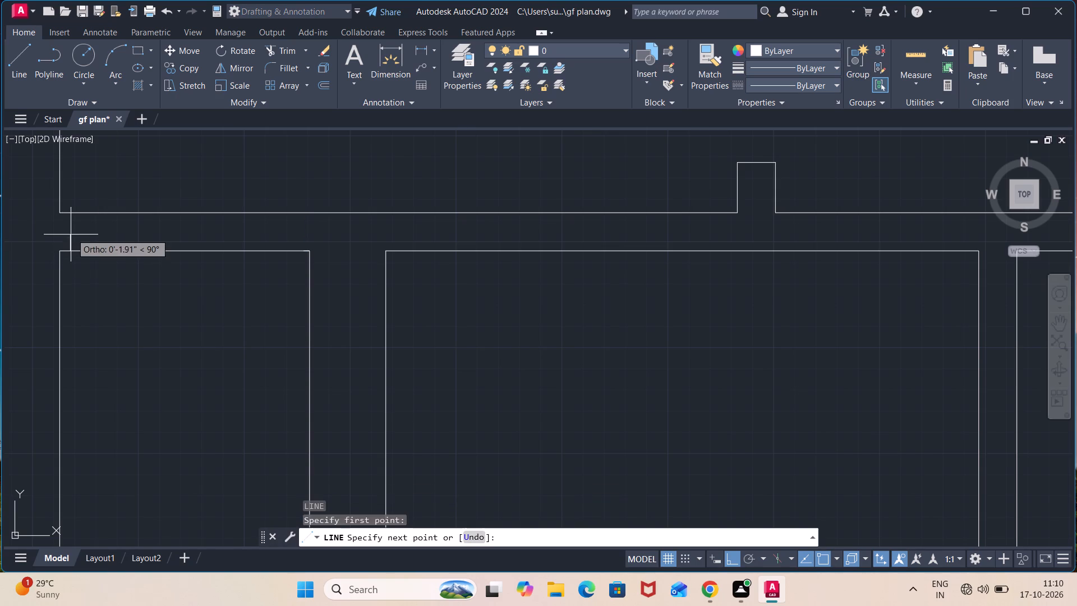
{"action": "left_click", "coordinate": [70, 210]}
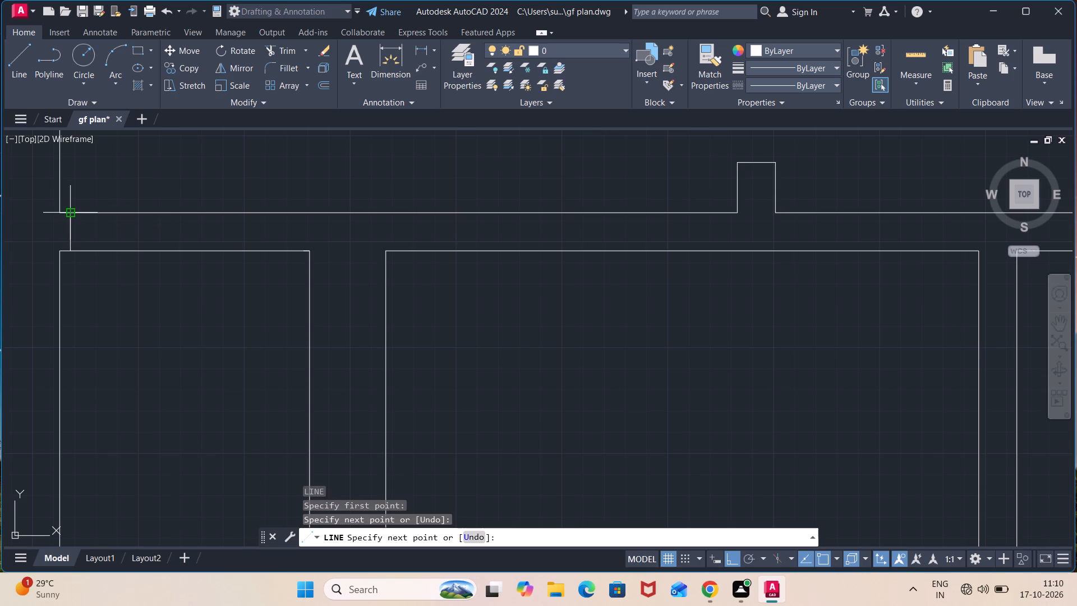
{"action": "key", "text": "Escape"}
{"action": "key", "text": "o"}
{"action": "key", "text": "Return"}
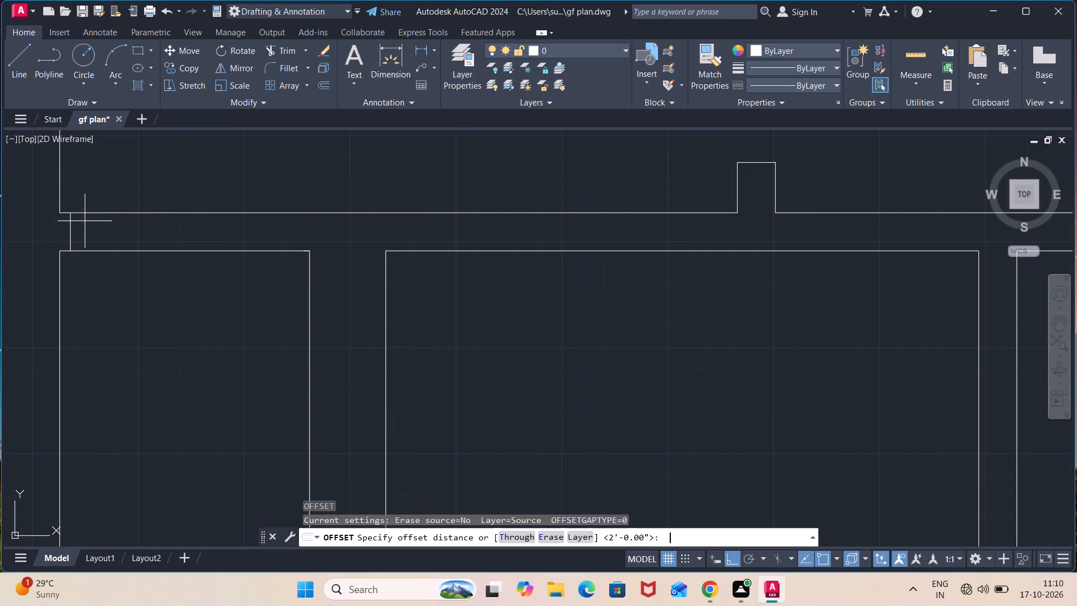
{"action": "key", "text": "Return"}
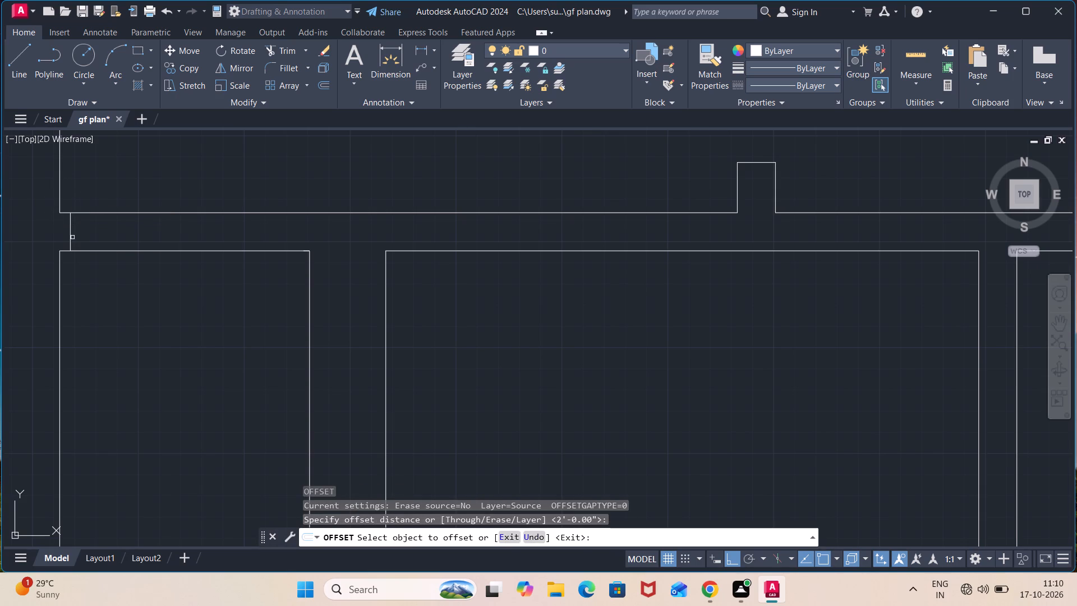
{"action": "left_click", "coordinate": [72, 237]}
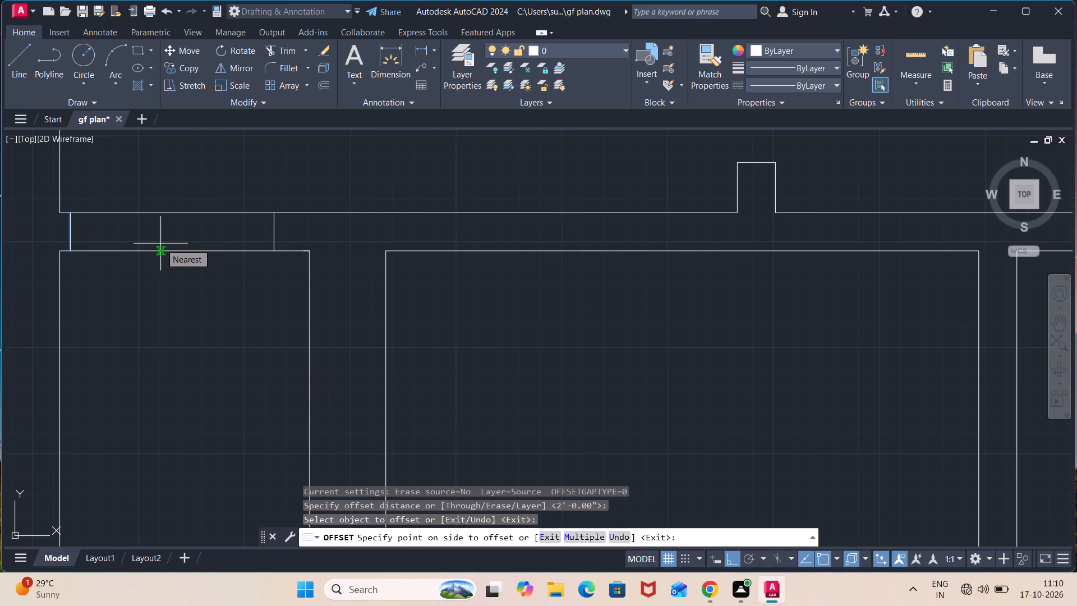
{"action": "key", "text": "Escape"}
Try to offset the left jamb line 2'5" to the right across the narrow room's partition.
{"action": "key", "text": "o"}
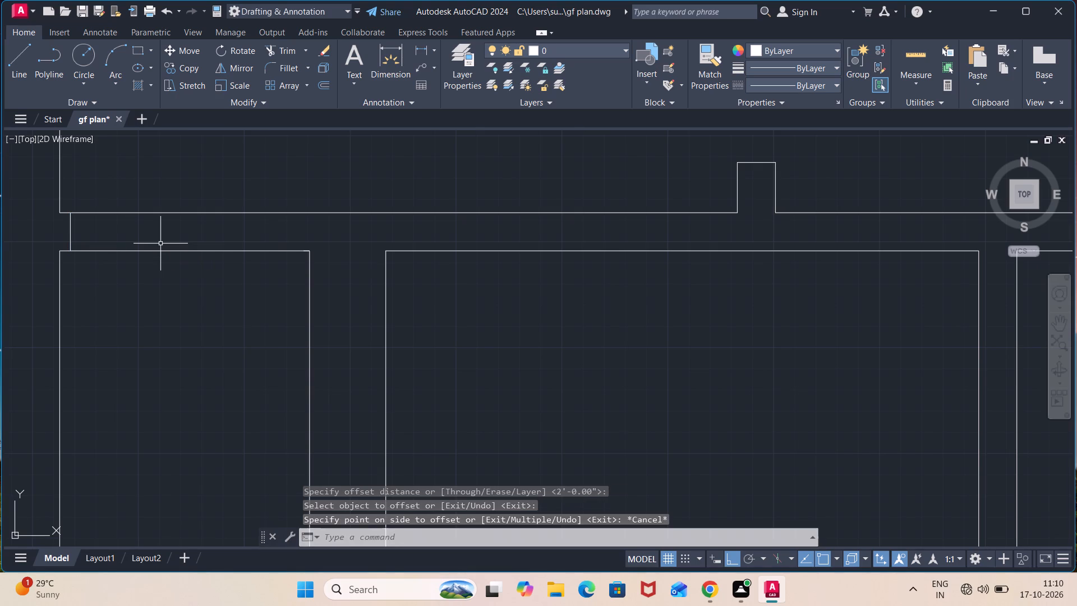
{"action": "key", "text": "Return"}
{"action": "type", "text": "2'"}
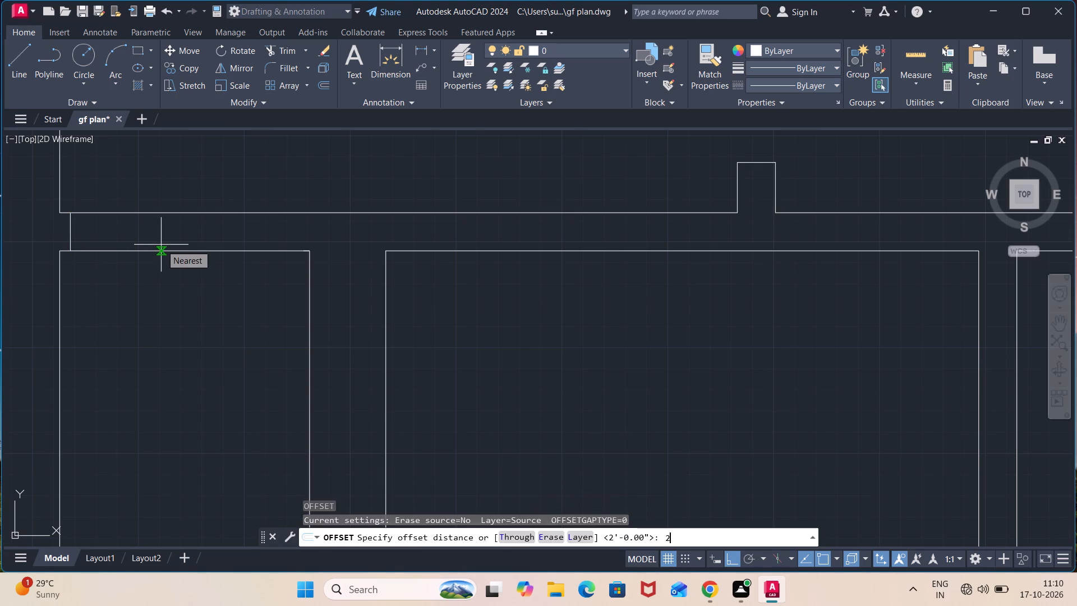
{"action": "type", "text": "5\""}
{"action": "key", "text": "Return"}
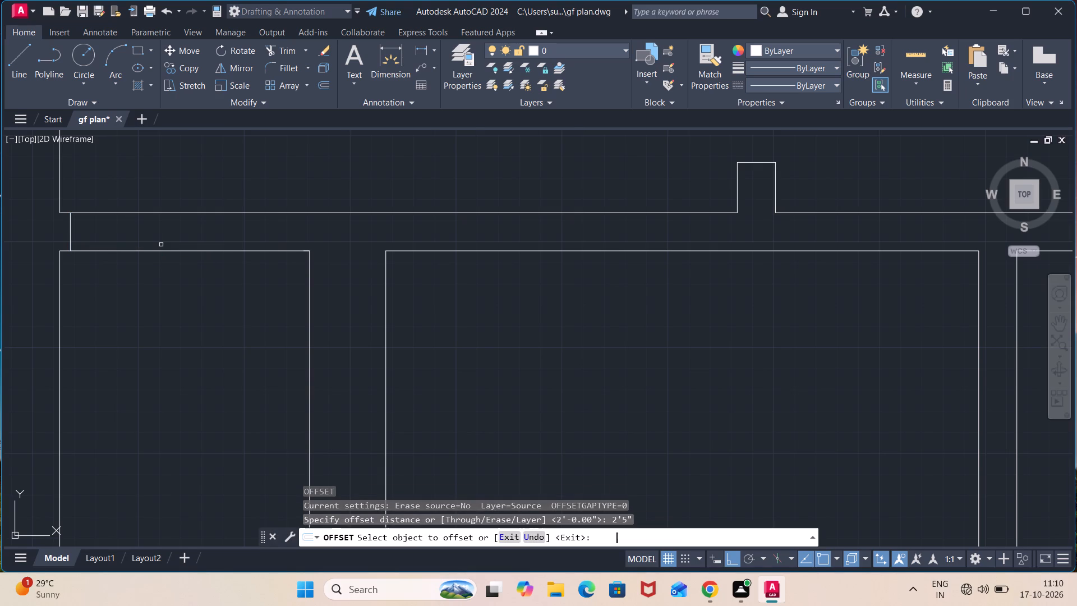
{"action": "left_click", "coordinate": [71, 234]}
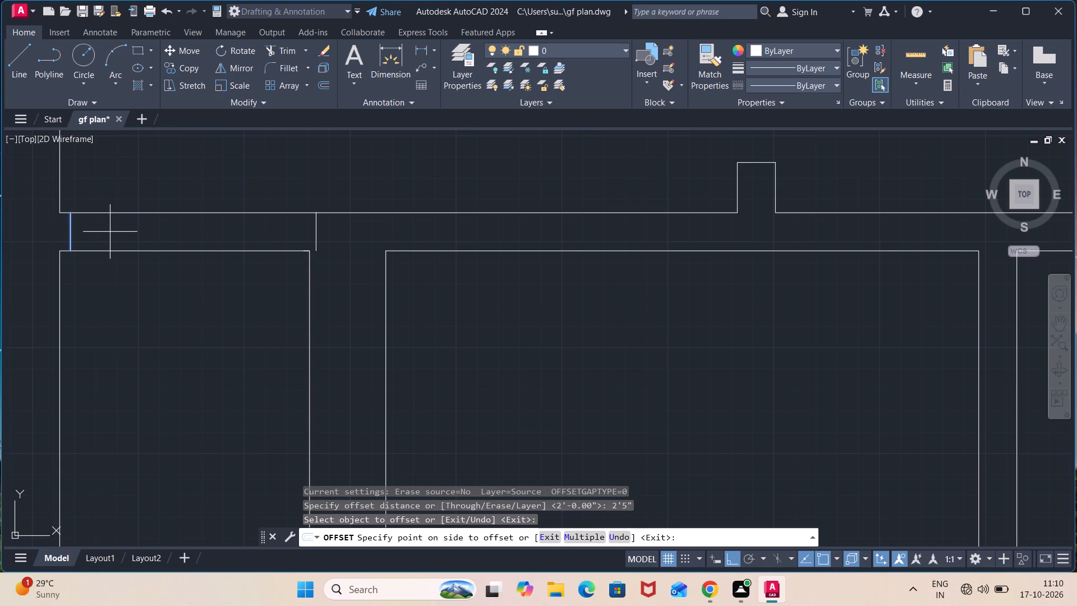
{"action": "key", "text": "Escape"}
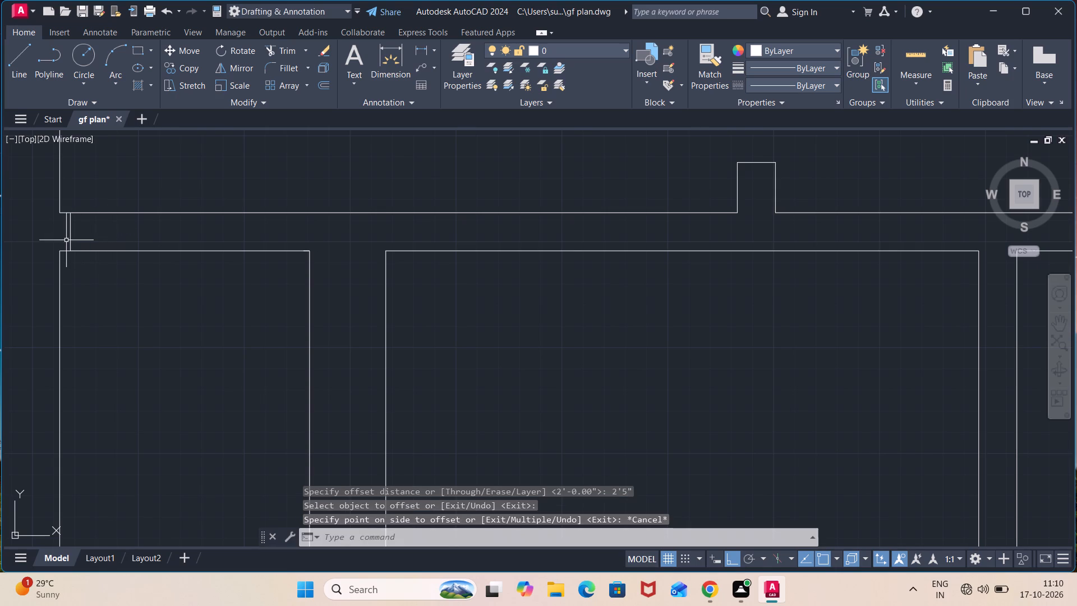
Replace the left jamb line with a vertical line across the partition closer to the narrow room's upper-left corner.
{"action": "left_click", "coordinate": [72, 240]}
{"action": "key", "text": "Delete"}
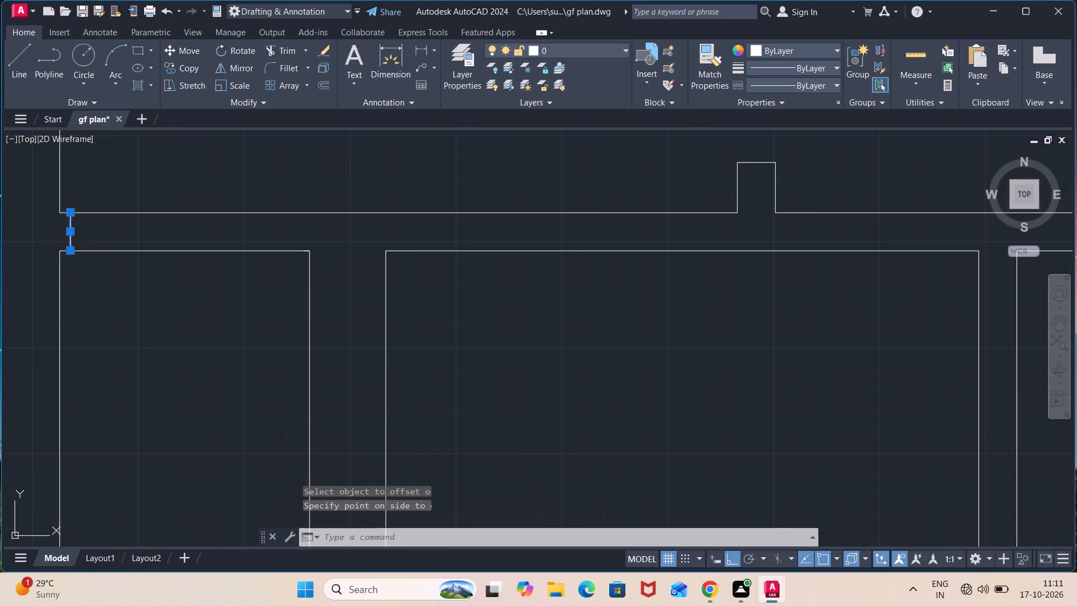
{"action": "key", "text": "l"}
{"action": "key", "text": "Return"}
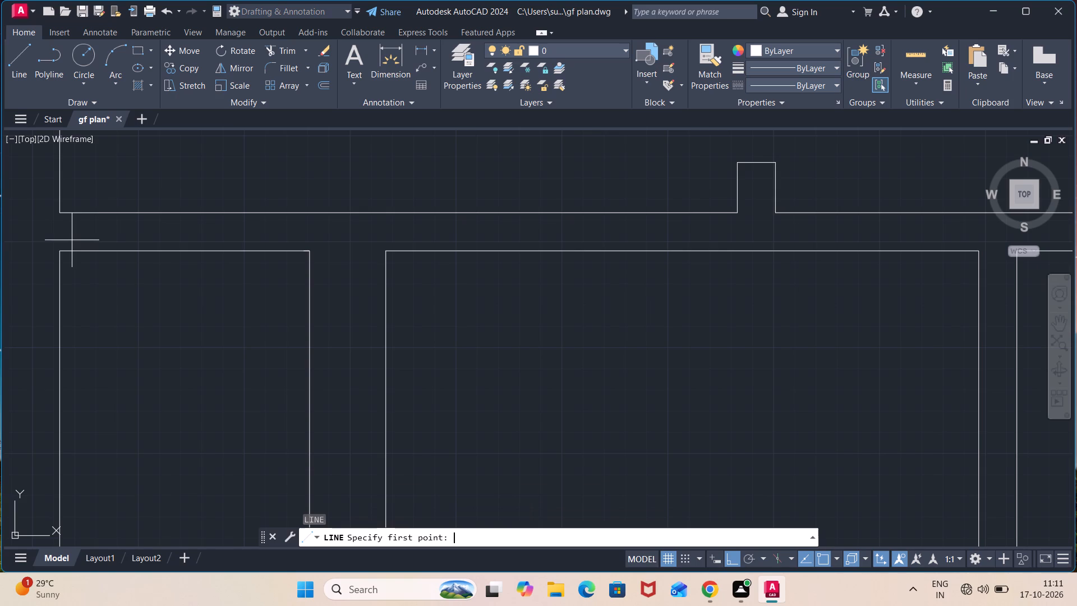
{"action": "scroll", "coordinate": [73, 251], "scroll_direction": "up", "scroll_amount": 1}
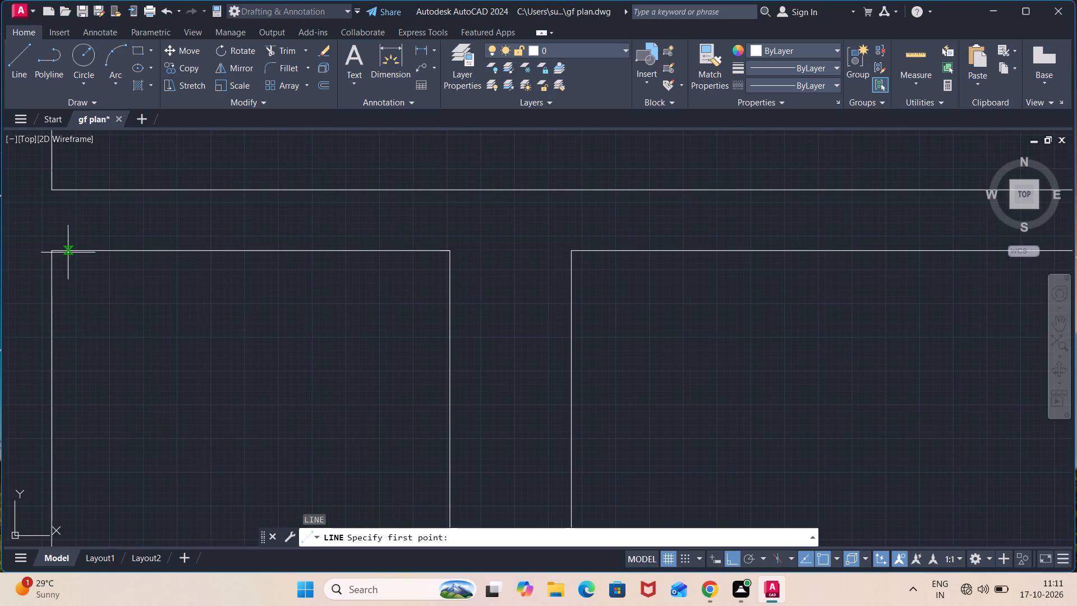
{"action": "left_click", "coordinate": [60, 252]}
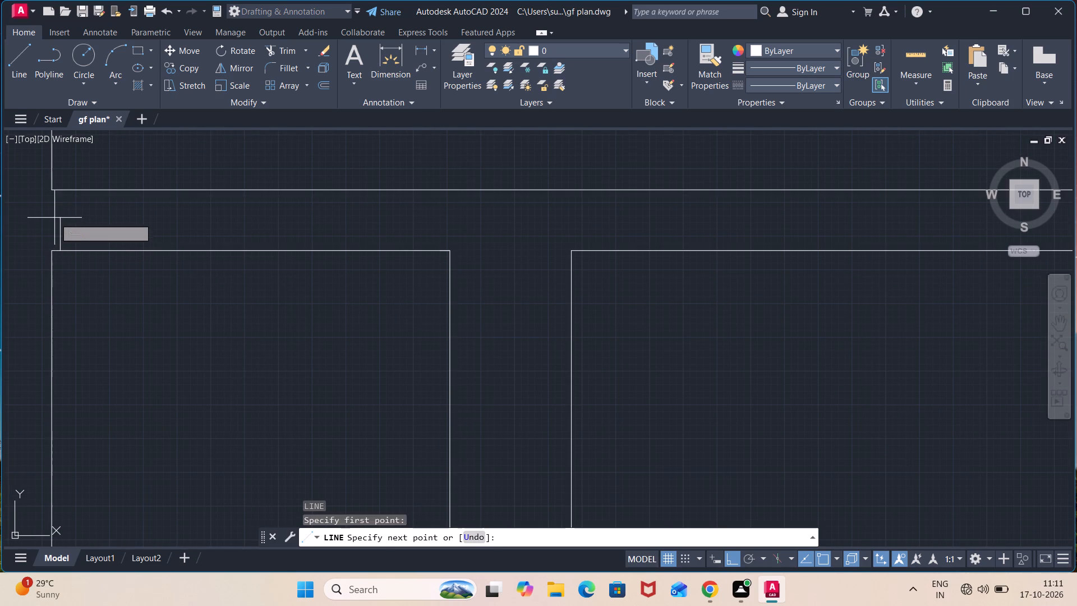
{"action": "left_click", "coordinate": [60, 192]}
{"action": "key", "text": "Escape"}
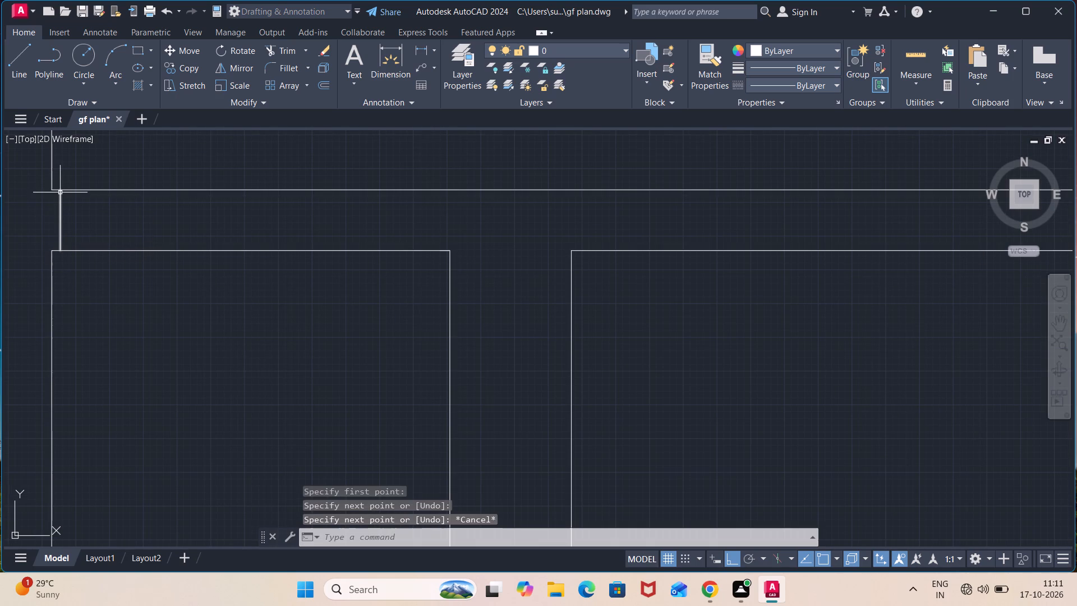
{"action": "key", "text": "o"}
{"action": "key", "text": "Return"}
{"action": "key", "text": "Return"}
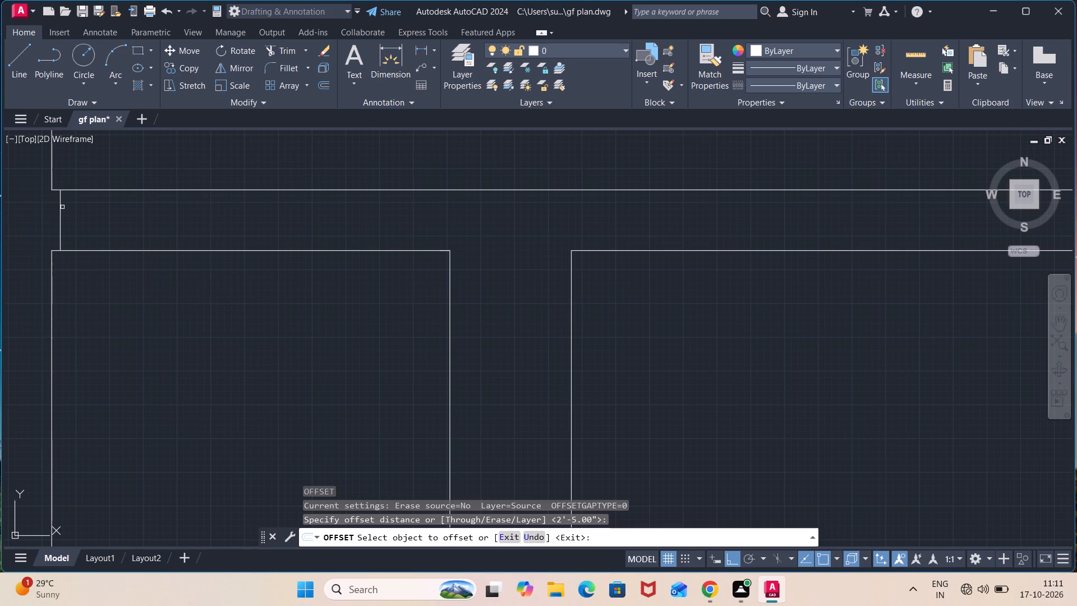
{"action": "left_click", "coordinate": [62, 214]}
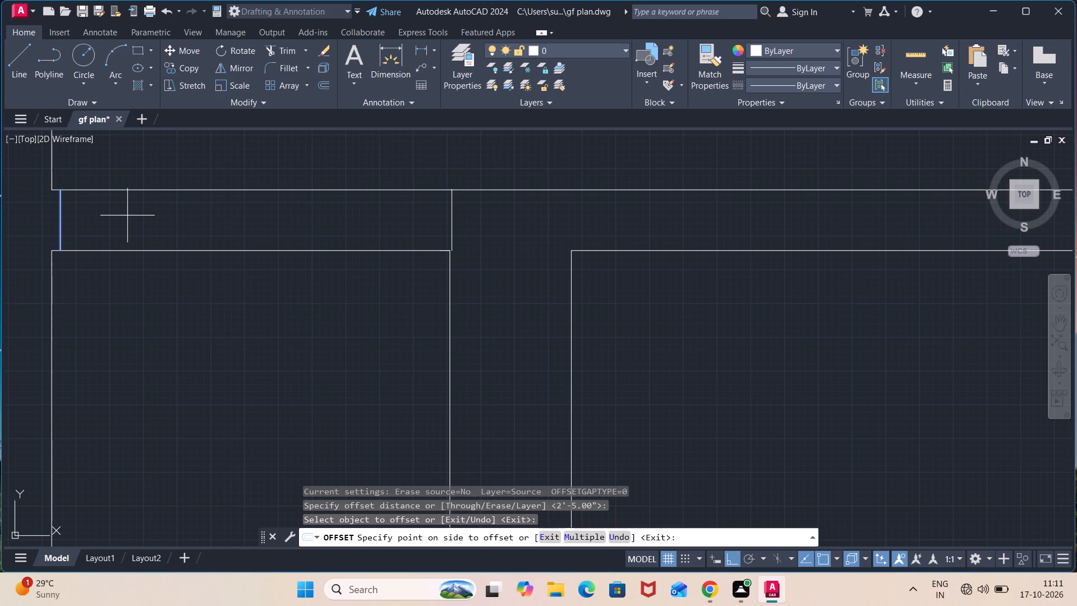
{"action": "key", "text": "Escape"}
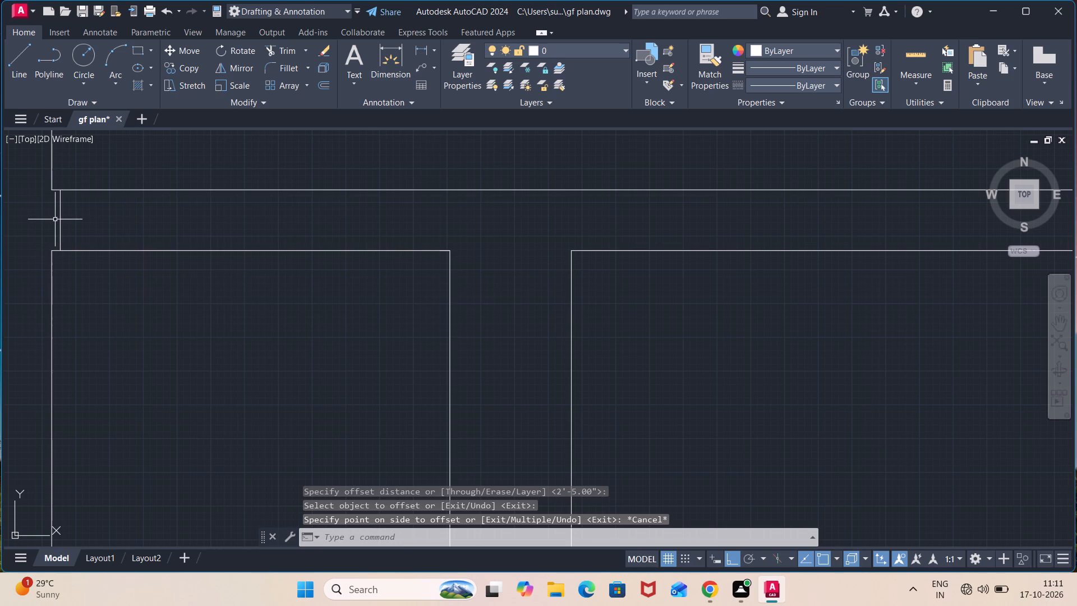
Replace the left jamb line with a vertical line across the partition even closer to the narrow room's upper-left corner.
{"action": "left_click", "coordinate": [59, 217]}
{"action": "key", "text": "Delete"}
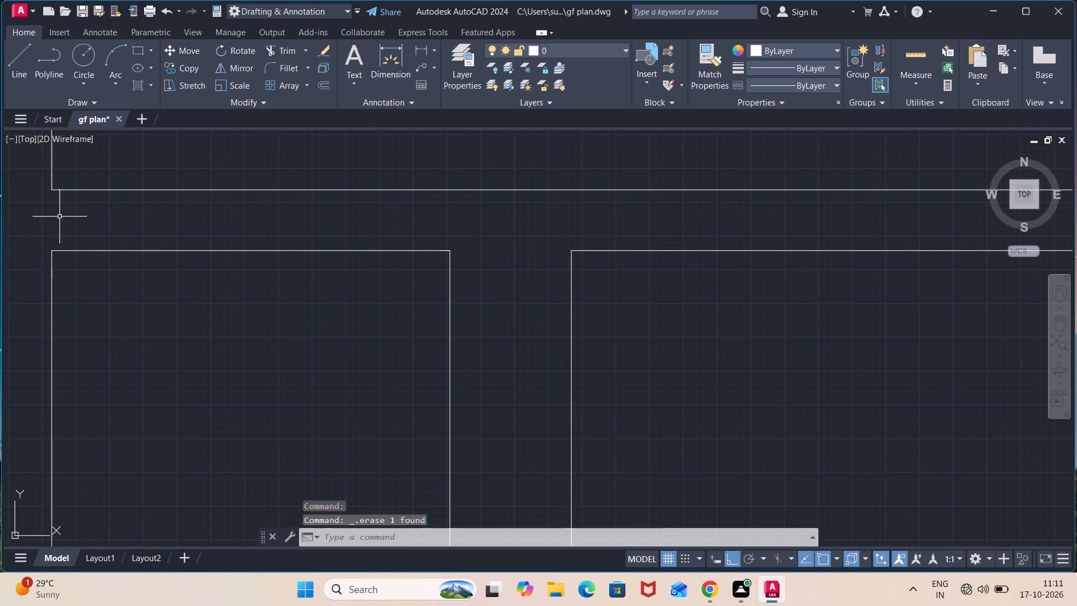
{"action": "scroll", "coordinate": [59, 217], "scroll_direction": "up", "scroll_amount": 1}
{"action": "key", "text": "l"}
{"action": "key", "text": "Return"}
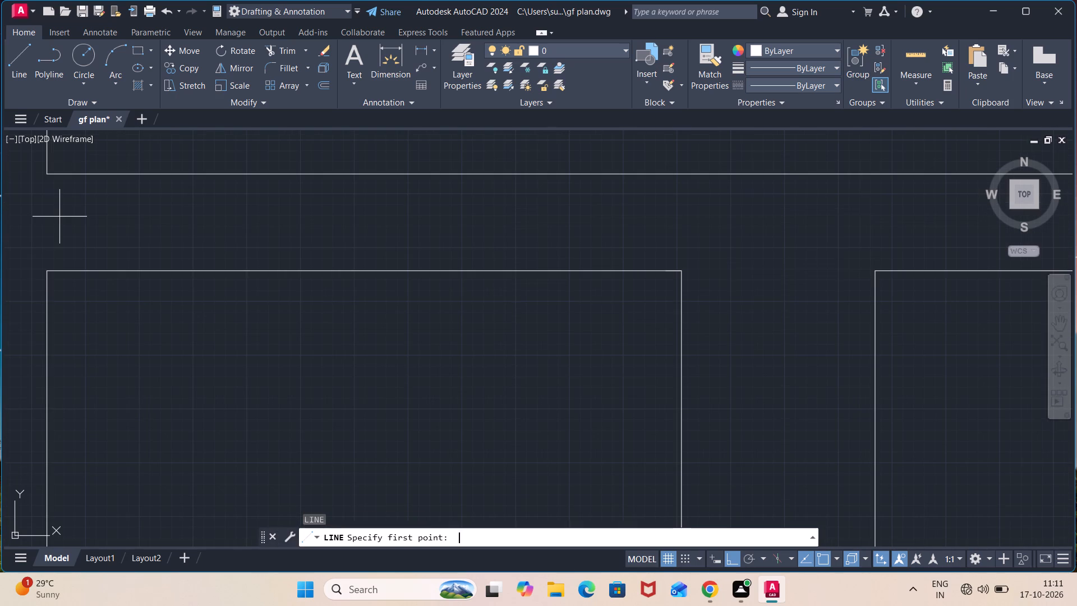
{"action": "scroll", "coordinate": [55, 271], "scroll_direction": "up", "scroll_amount": 1}
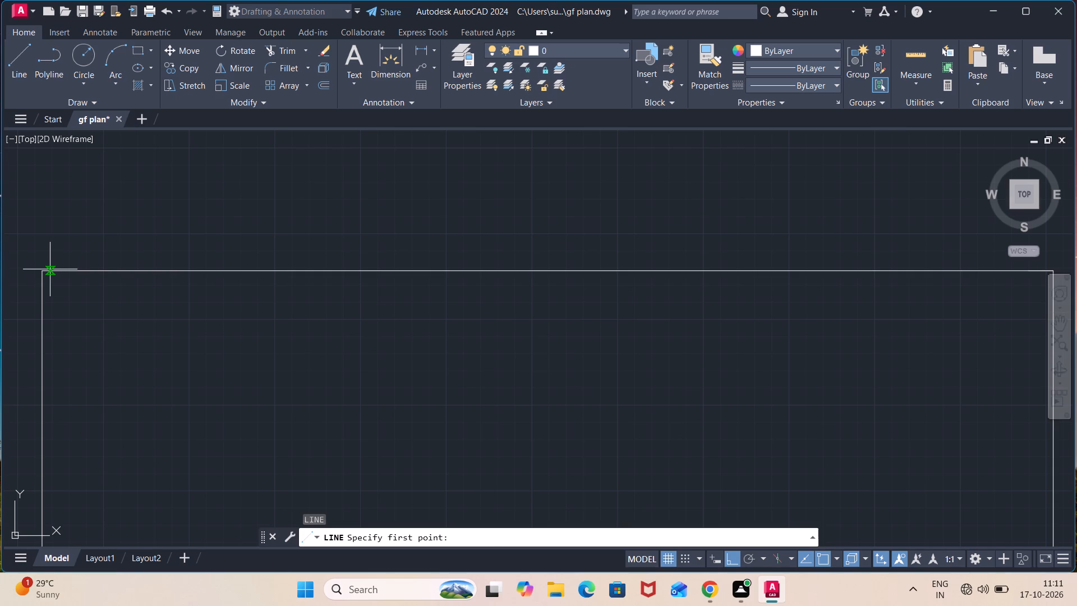
{"action": "left_click", "coordinate": [49, 269]}
{"action": "scroll", "coordinate": [57, 220], "scroll_direction": "down", "scroll_amount": 1}
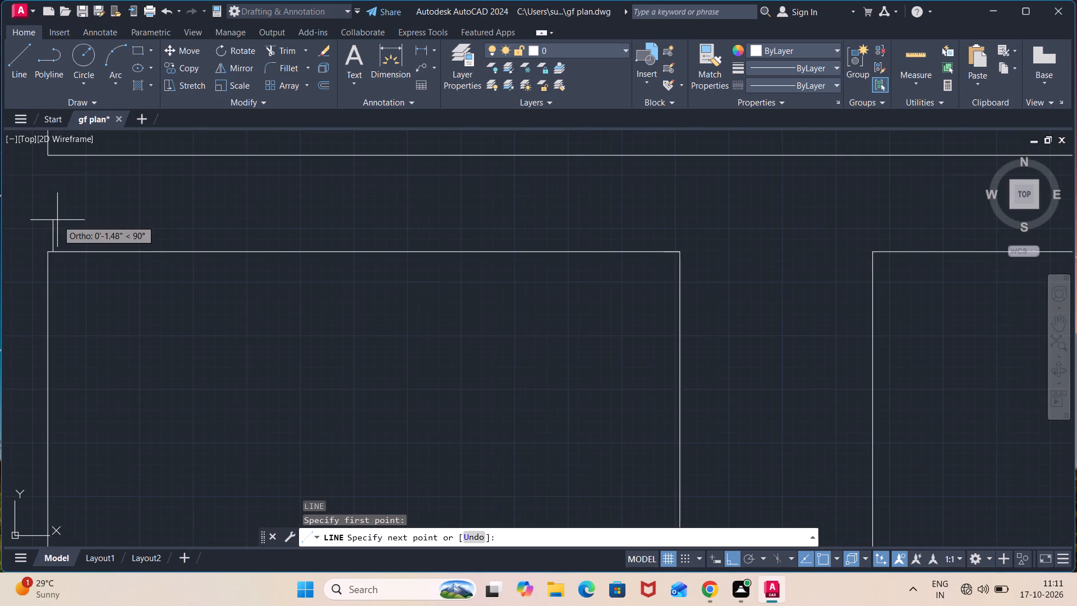
{"action": "middle_click_drag", "start_coordinate": [57, 220], "coordinate": [58, 279]}
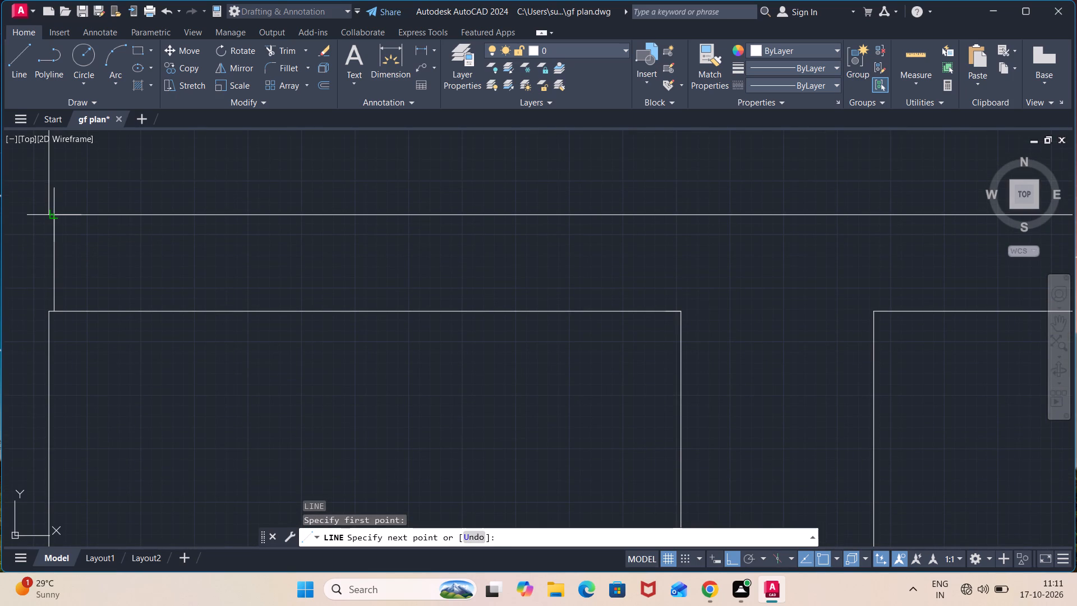
{"action": "left_click", "coordinate": [55, 215]}
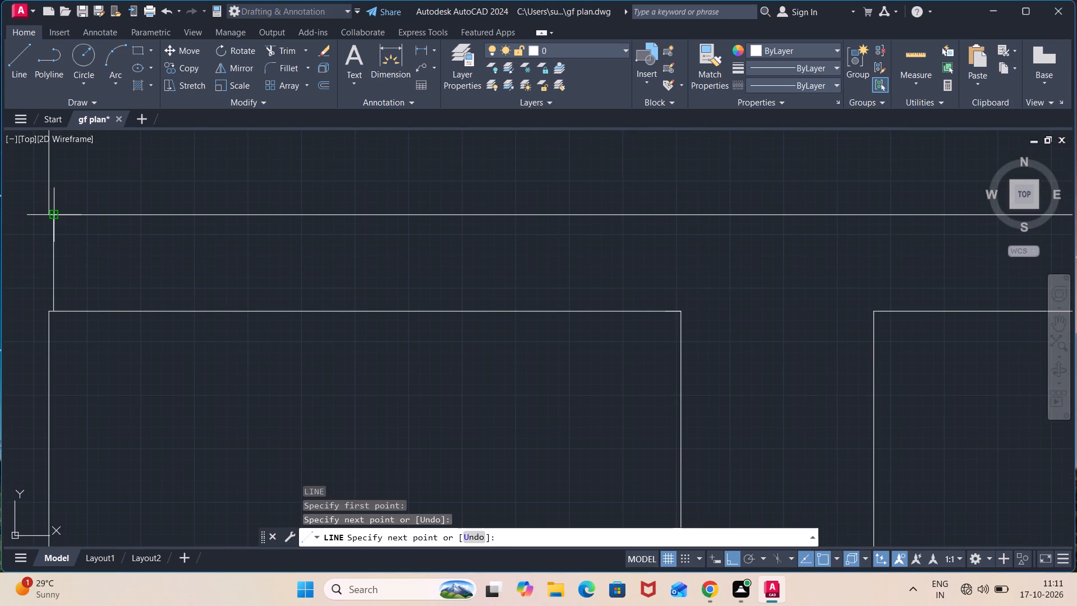
{"action": "key", "text": "Escape"}
Offset the left jamb line 2'5" to the right to mark the narrow room's door opening.
{"action": "key", "text": "o"}
{"action": "key", "text": "Return"}
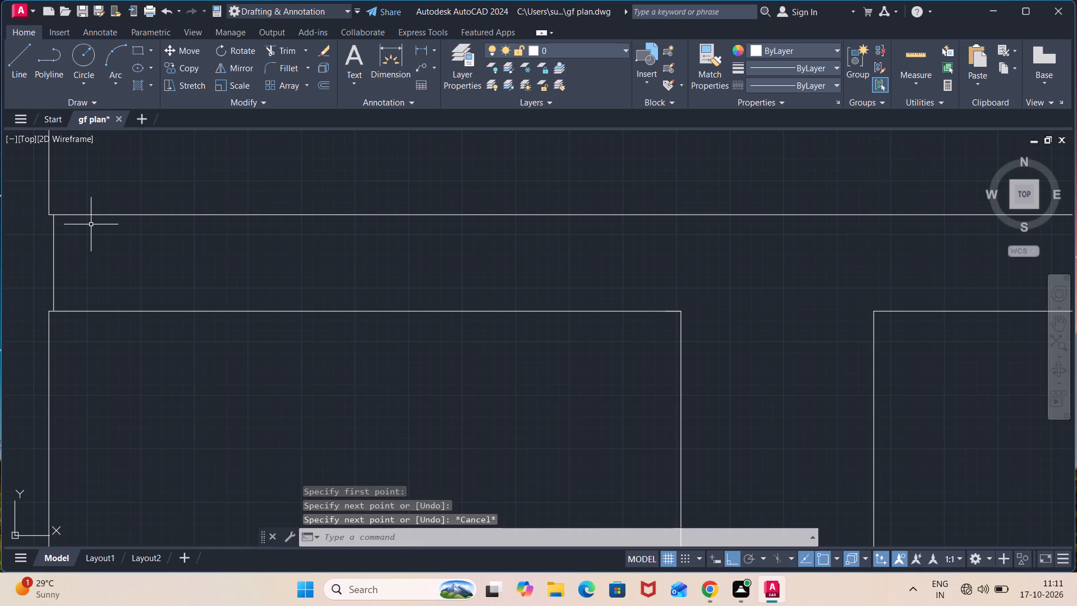
{"action": "key", "text": "Return"}
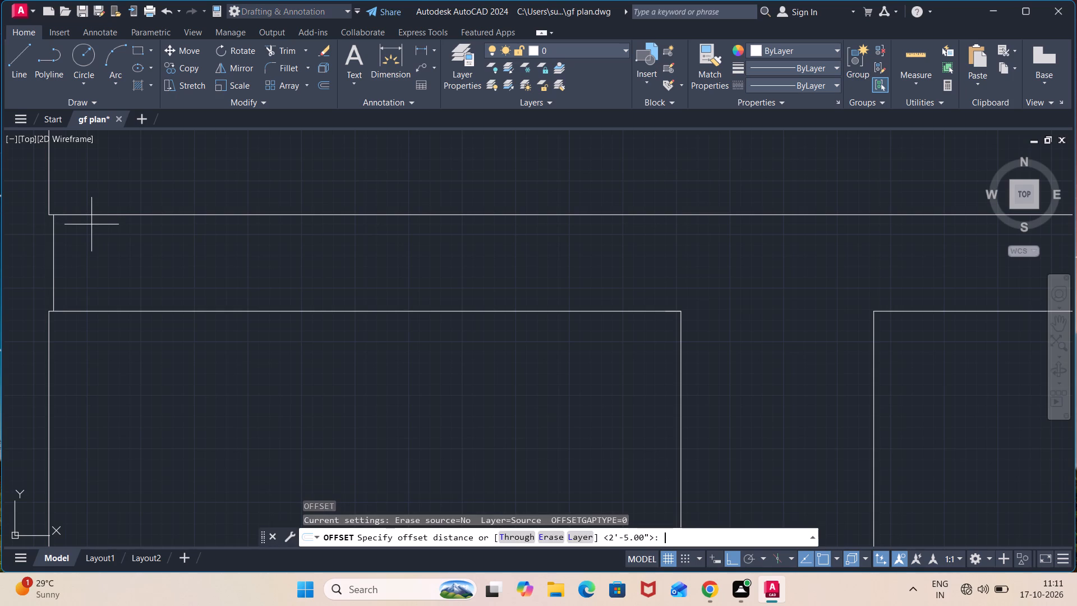
{"action": "left_click", "coordinate": [53, 278]}
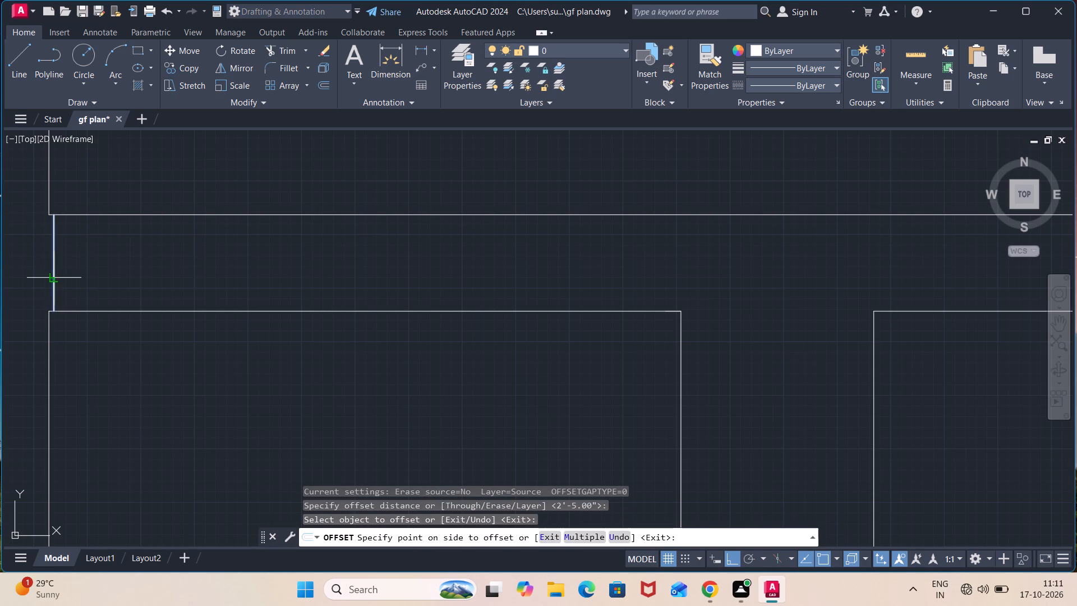
{"action": "left_click", "coordinate": [145, 273]}
{"action": "key", "text": "Escape"}
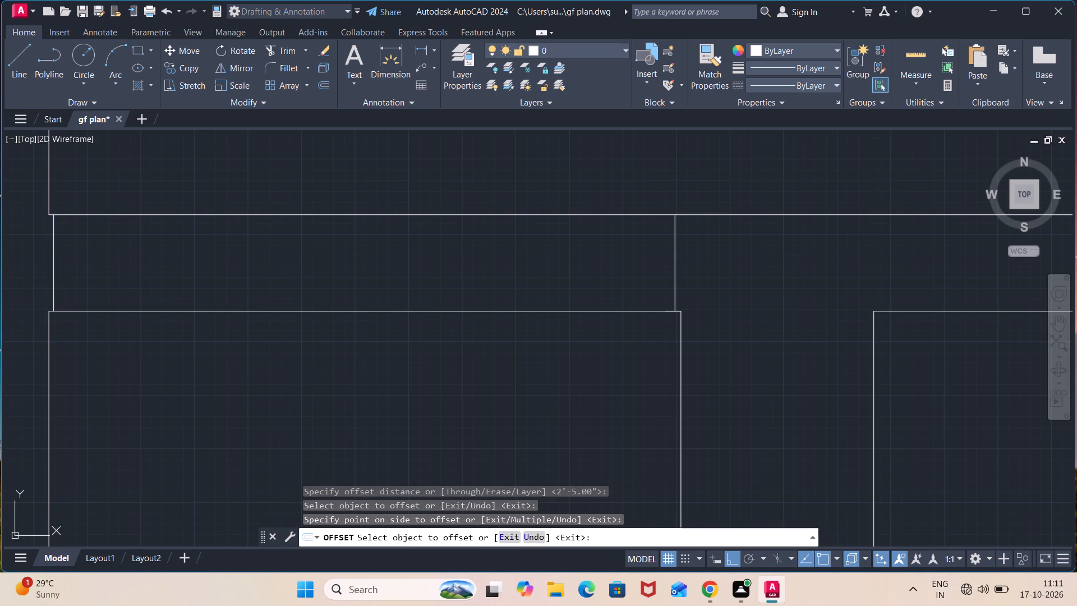
Trim both partition lines between the two jamb lines to open the narrow room's doorway.
{"action": "type", "text": "tr"}
{"action": "key", "text": "Return"}
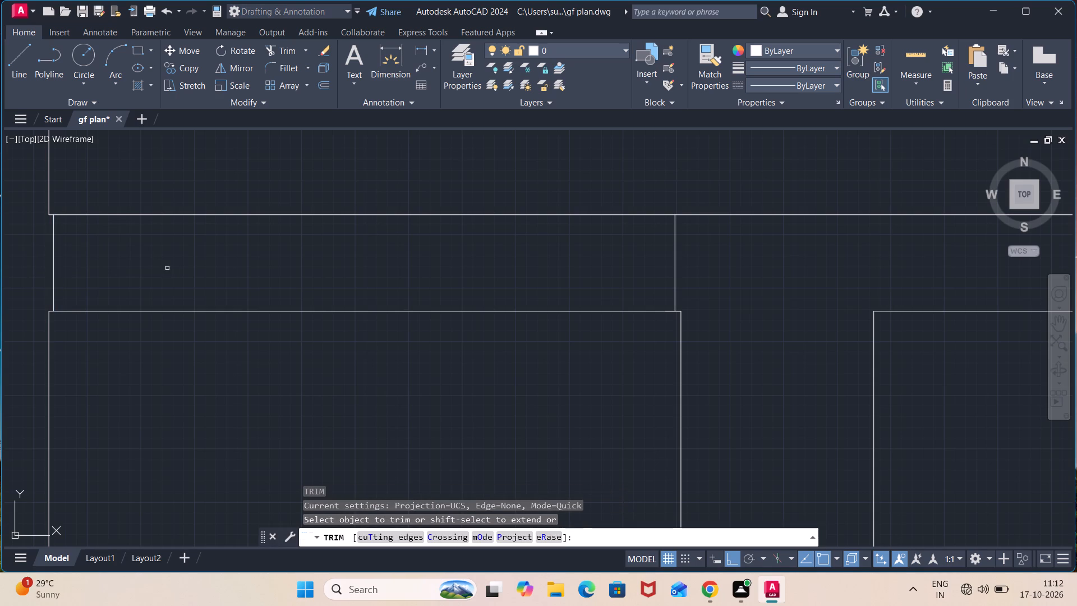
{"action": "left_click", "coordinate": [191, 310]}
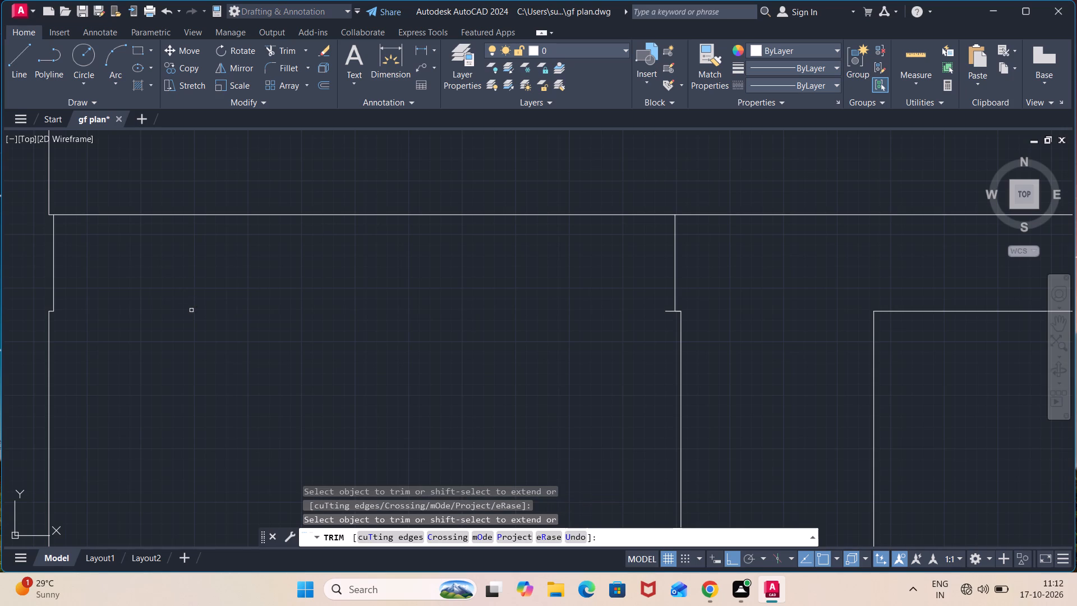
{"action": "left_click", "coordinate": [197, 216]}
{"action": "scroll", "coordinate": [478, 324], "scroll_direction": "down", "scroll_amount": 2}
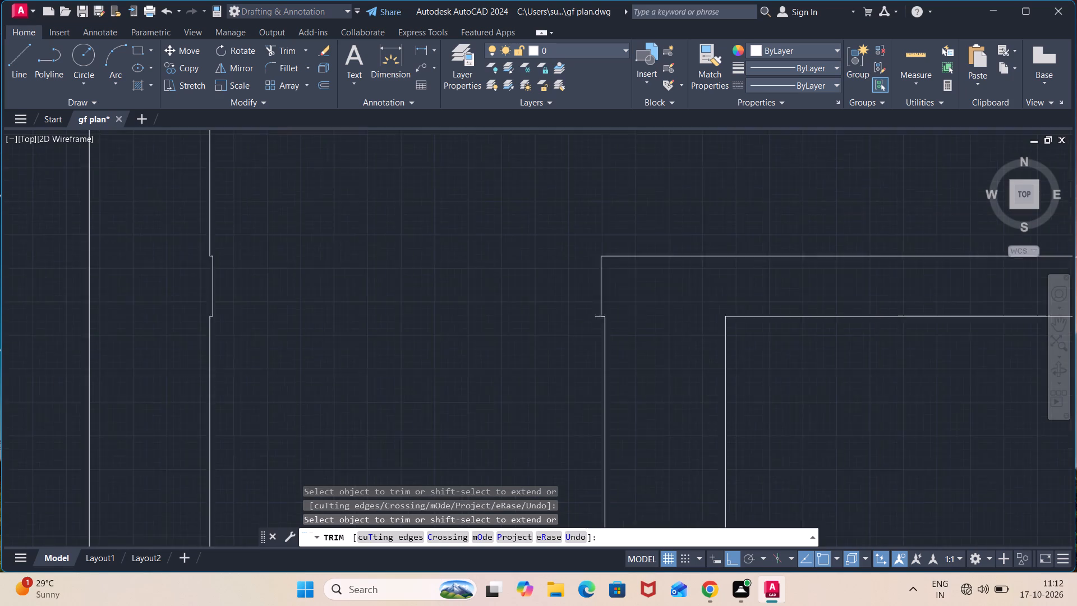
{"action": "scroll", "coordinate": [478, 324], "scroll_direction": "down", "scroll_amount": 1}
{"action": "scroll", "coordinate": [539, 320], "scroll_direction": "up", "scroll_amount": 2}
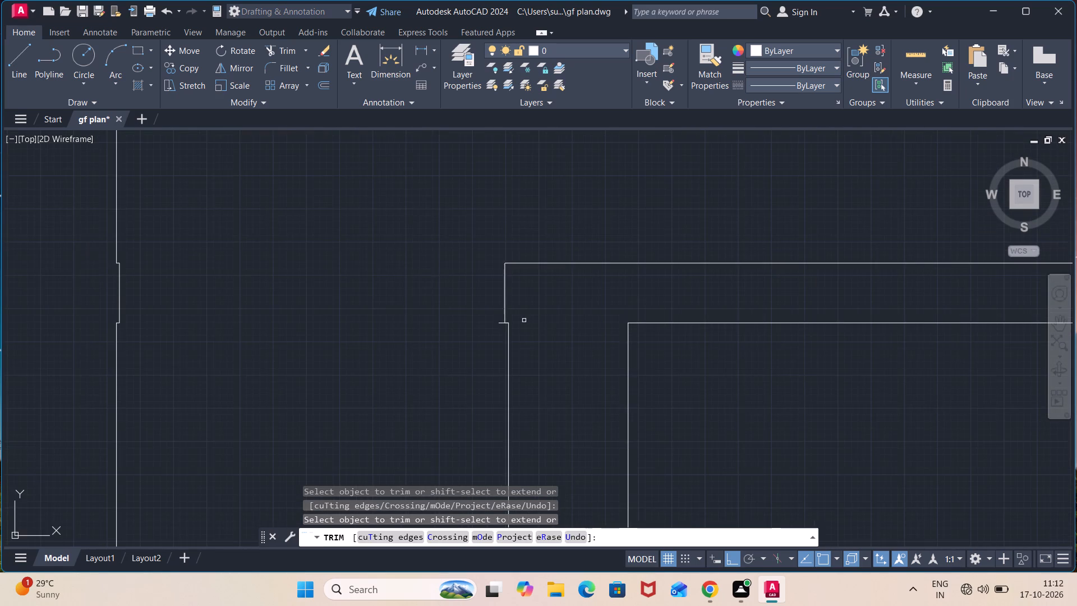
Trim the short horizontal stub projecting past the small left room's outer upper-left wall corner.
{"action": "scroll", "coordinate": [521, 320], "scroll_direction": "up", "scroll_amount": 2}
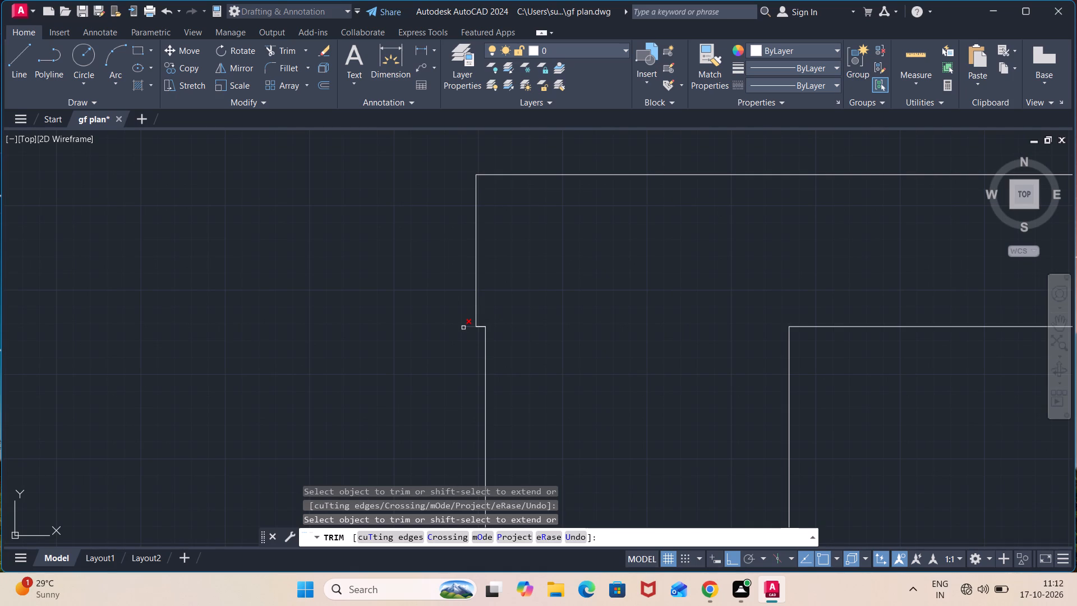
{"action": "left_click", "coordinate": [463, 328]}
{"action": "scroll", "coordinate": [330, 321], "scroll_direction": "down", "scroll_amount": 6}
{"action": "middle_click_drag", "start_coordinate": [314, 310], "coordinate": [276, 181]}
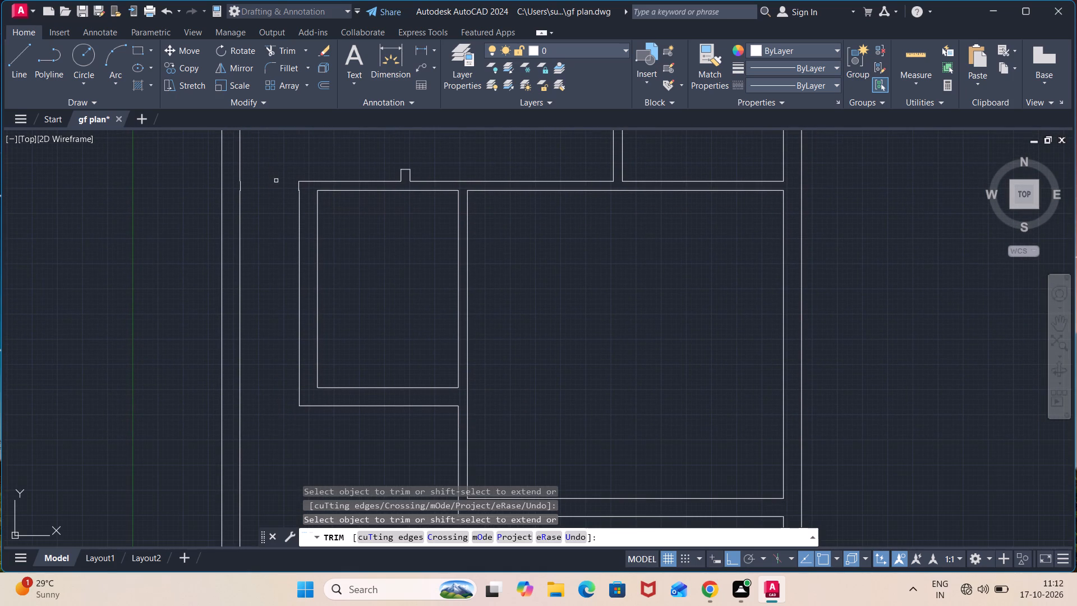
{"action": "key", "text": "Escape"}
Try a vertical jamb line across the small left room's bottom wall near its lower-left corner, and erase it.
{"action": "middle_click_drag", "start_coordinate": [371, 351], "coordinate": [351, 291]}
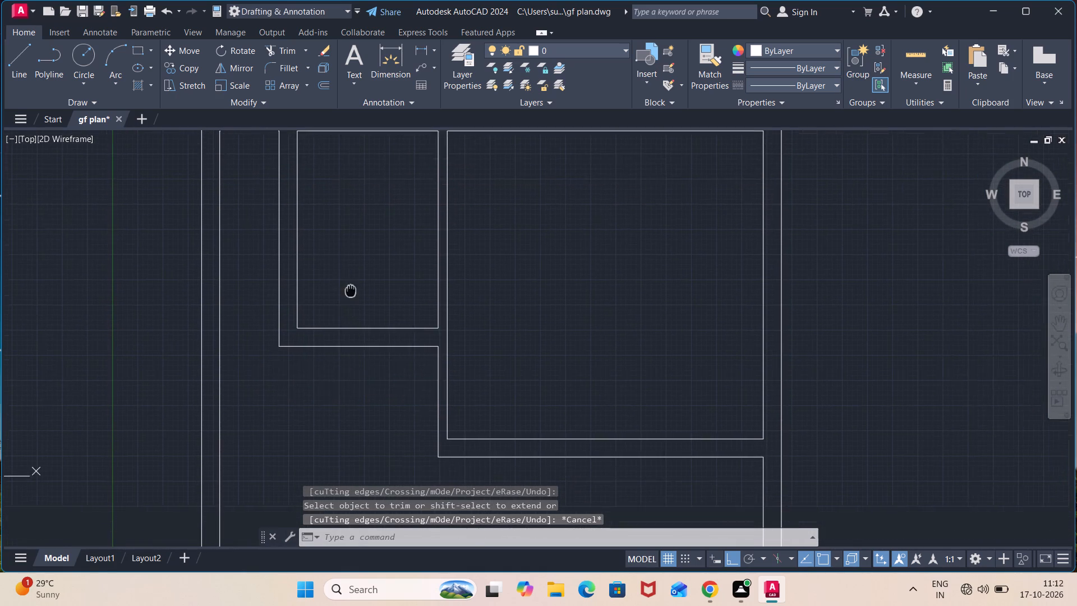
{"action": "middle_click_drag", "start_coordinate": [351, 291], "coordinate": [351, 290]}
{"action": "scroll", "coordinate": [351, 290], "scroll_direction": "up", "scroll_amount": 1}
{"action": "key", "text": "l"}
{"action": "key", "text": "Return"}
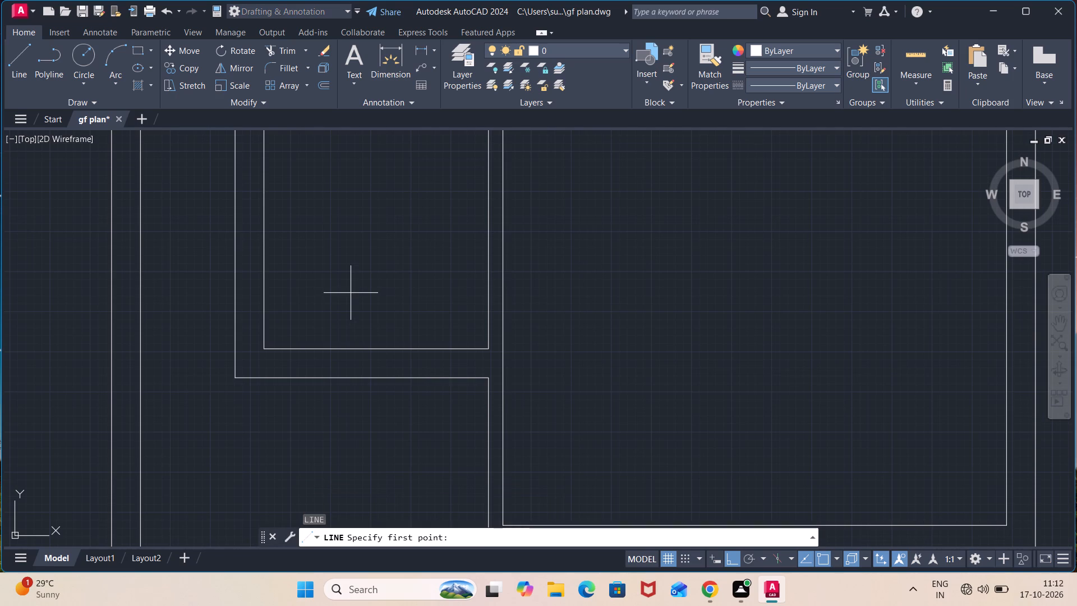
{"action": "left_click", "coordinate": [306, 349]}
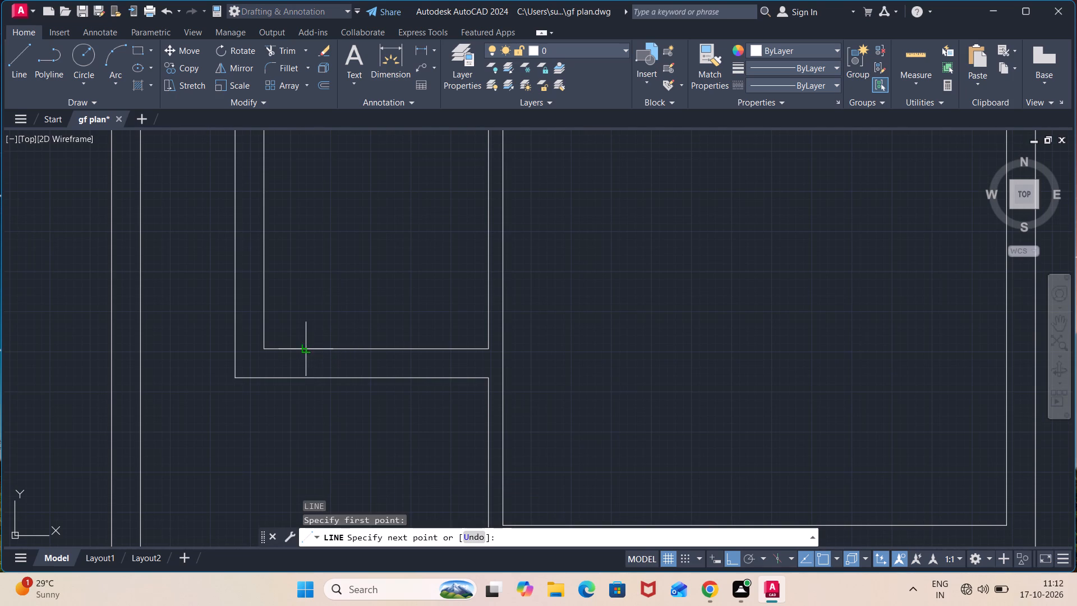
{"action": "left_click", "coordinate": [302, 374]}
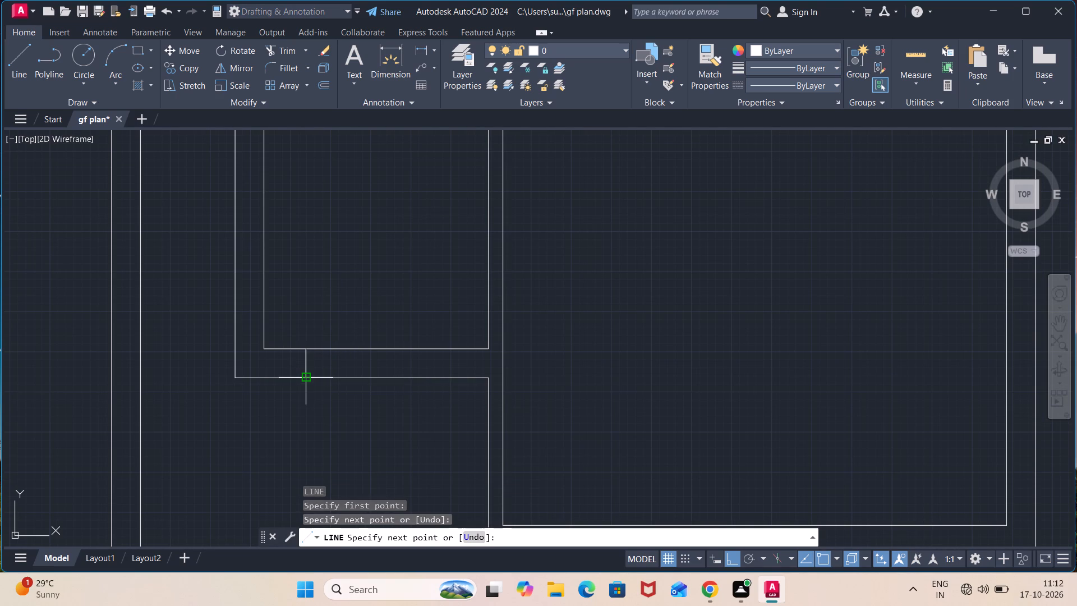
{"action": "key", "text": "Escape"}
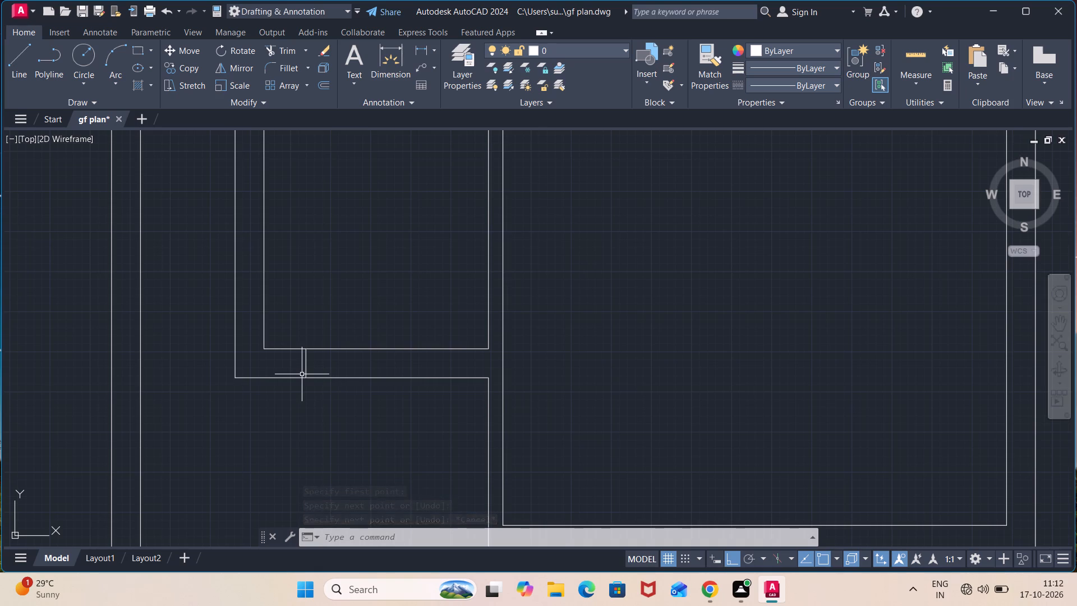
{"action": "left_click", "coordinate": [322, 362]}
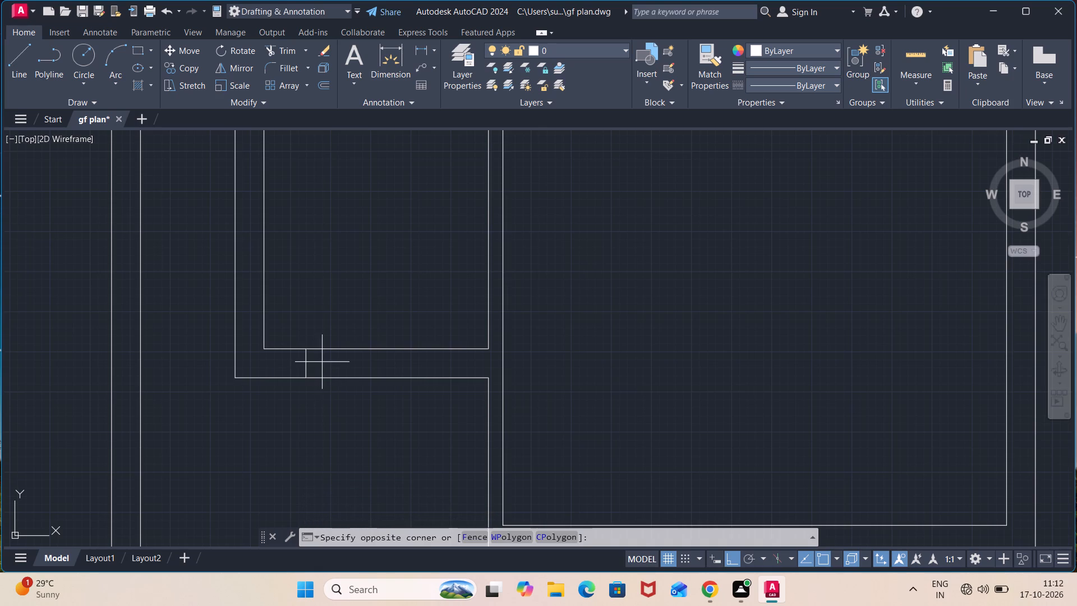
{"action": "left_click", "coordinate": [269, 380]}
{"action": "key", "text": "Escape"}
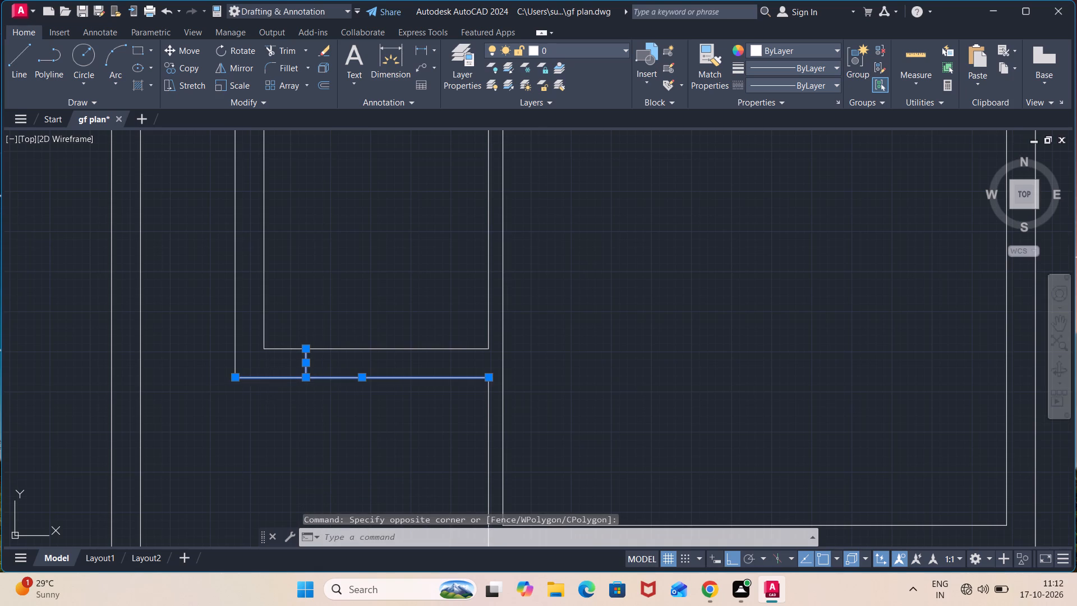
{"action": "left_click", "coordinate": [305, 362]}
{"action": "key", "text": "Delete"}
Measure the horizontal distance from the short wall stub above the small room to the line of the room's right-hand inner face.
{"action": "scroll", "coordinate": [377, 330], "scroll_direction": "down", "scroll_amount": 1}
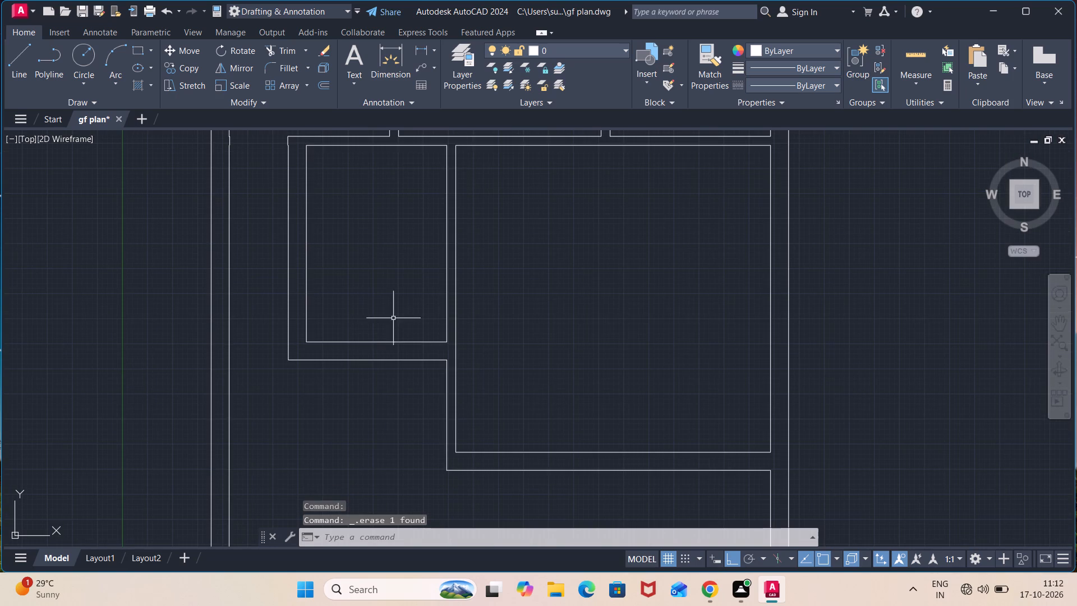
{"action": "middle_click_drag", "start_coordinate": [393, 318], "coordinate": [391, 357]}
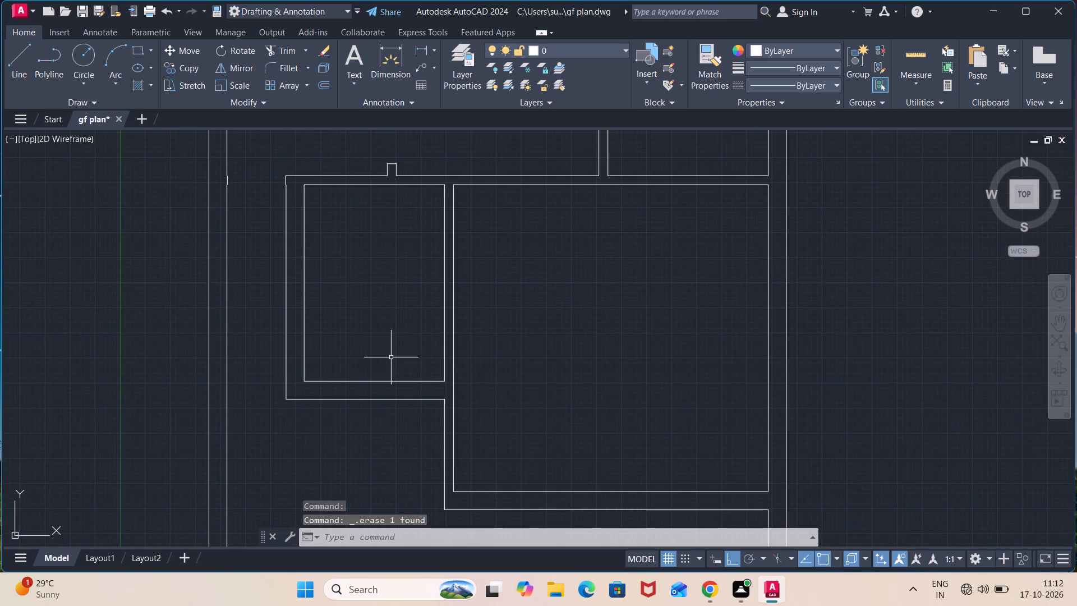
{"action": "scroll", "coordinate": [413, 205], "scroll_direction": "up", "scroll_amount": 2}
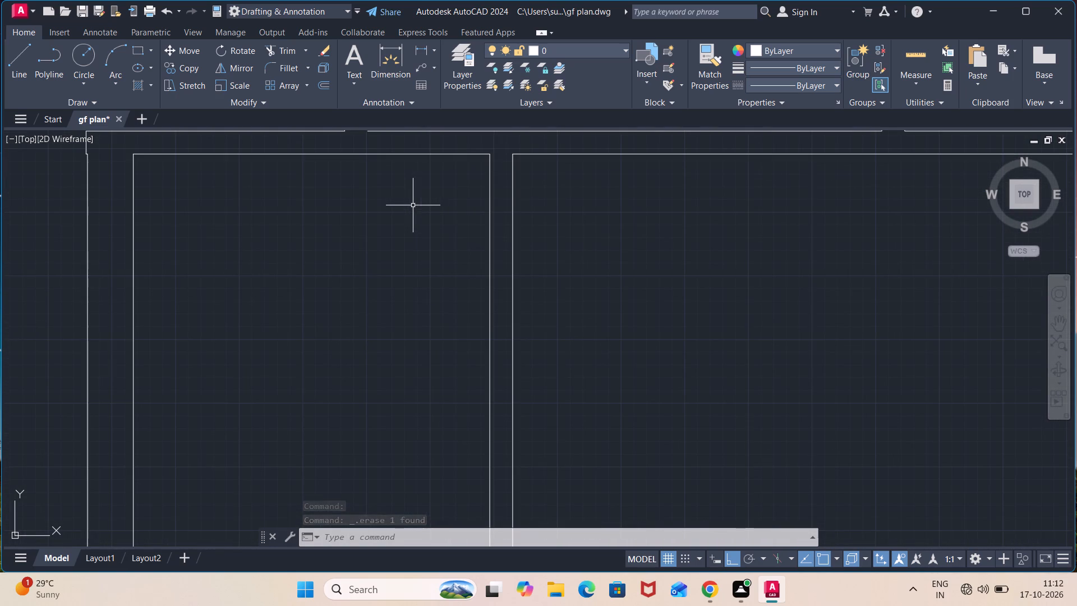
{"action": "middle_click_drag", "start_coordinate": [413, 205], "coordinate": [428, 327]}
{"action": "scroll", "coordinate": [428, 327], "scroll_direction": "up", "scroll_amount": 1}
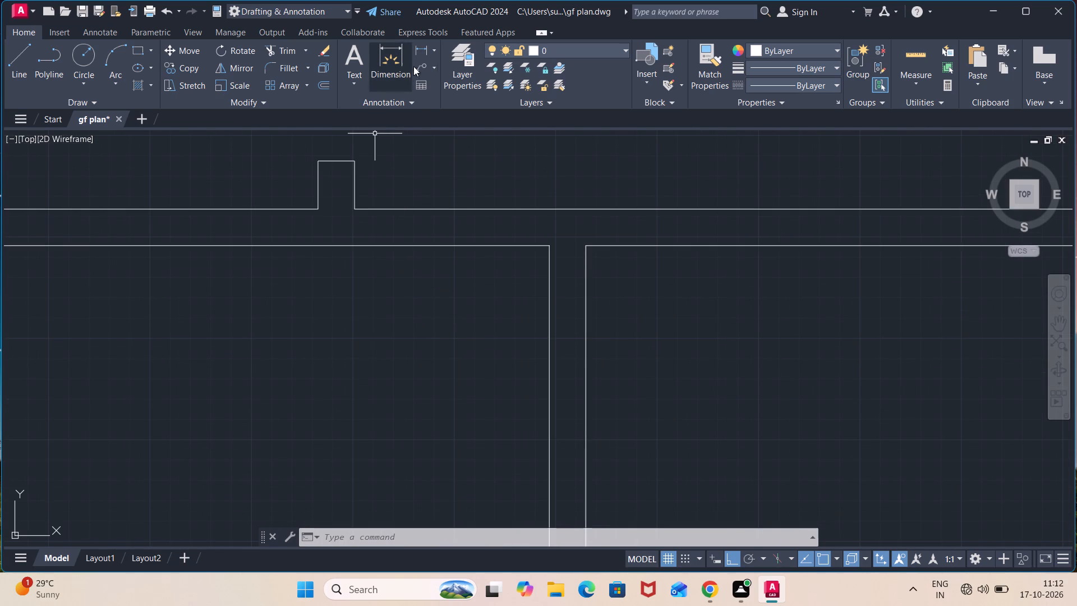
{"action": "left_click", "coordinate": [425, 50]}
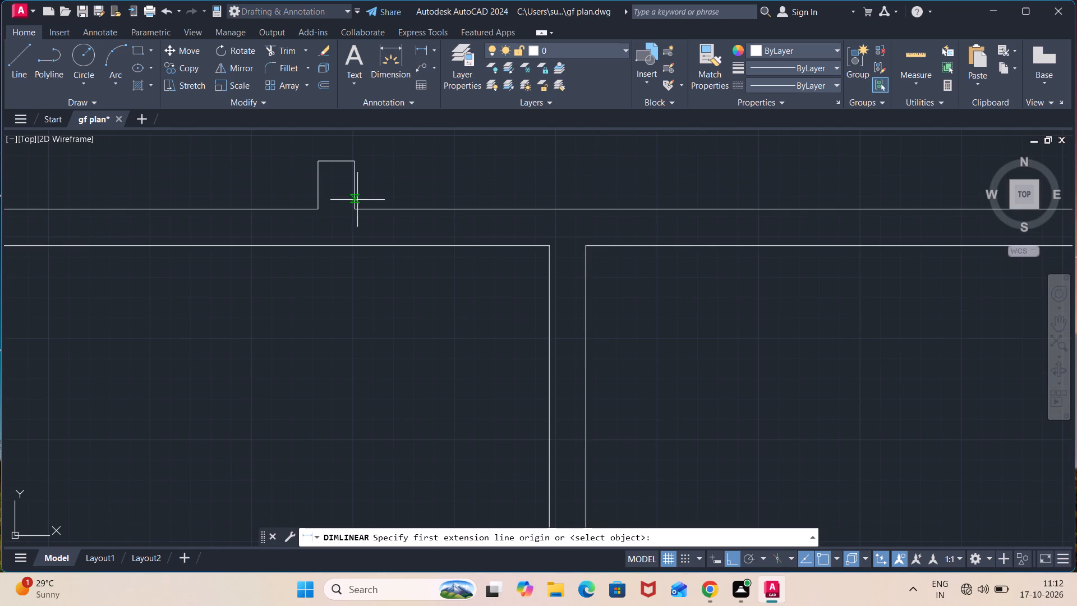
{"action": "left_click", "coordinate": [355, 208]}
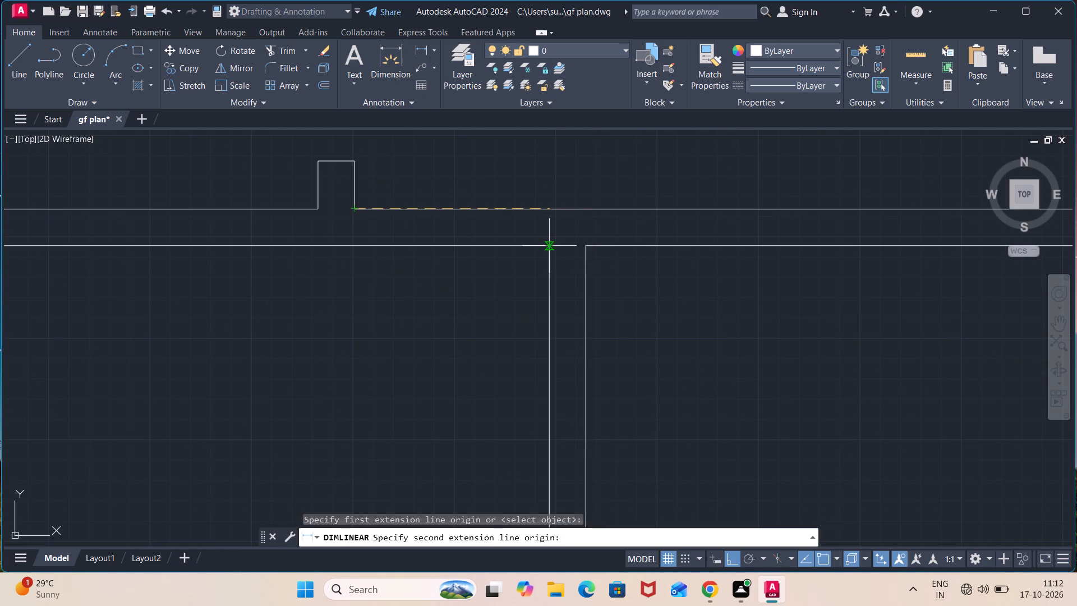
{"action": "left_click", "coordinate": [549, 207]}
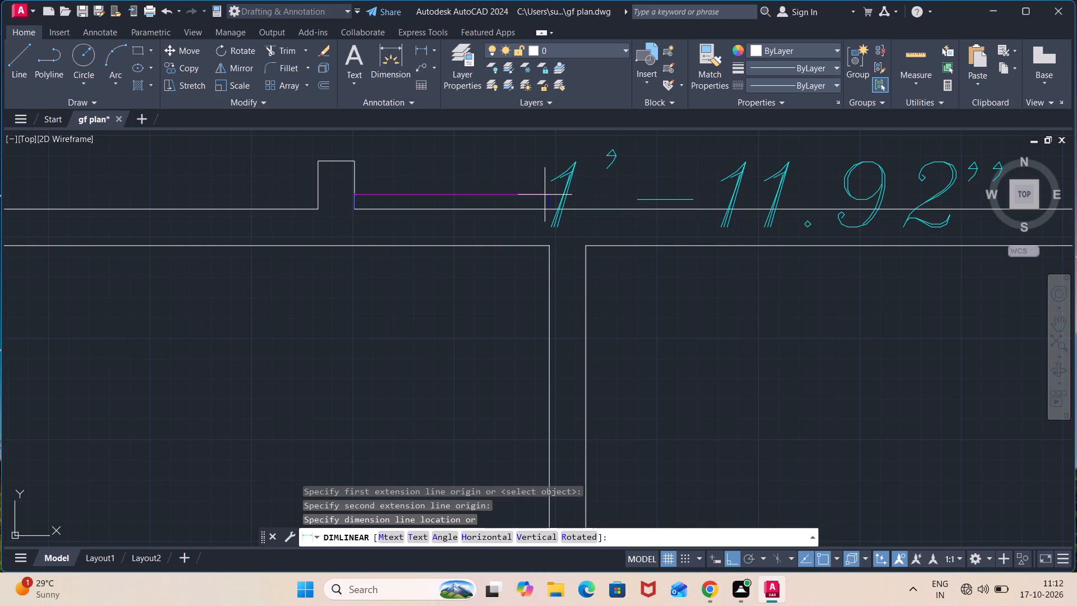
{"action": "key", "text": "Escape"}
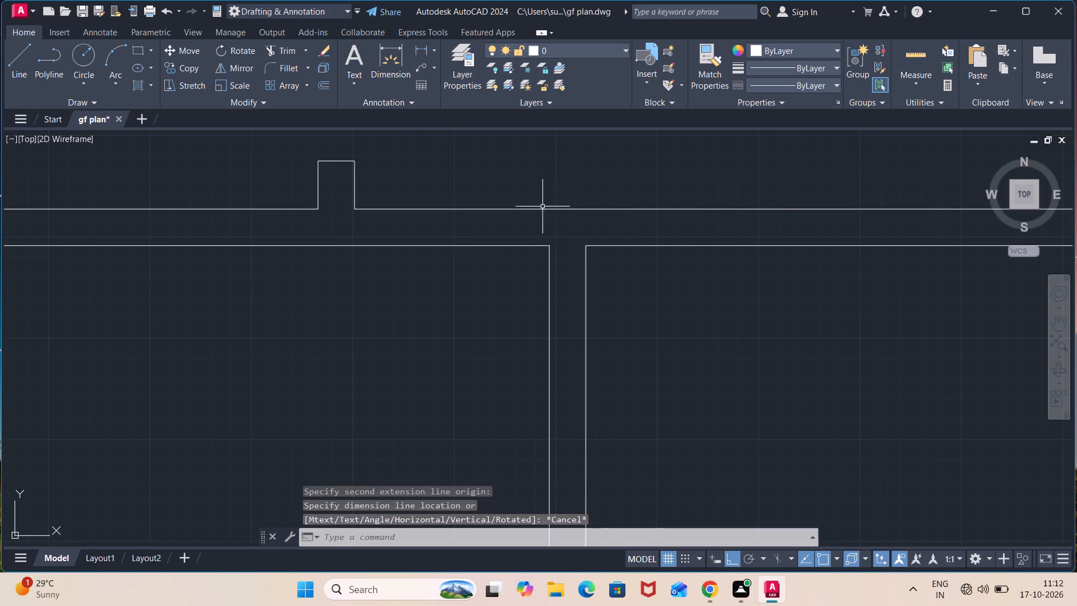
Draw a vertical jamb line across the small left room's bottom wall, a short distance in from its lower-left inner corner.
{"action": "scroll", "coordinate": [542, 231], "scroll_direction": "down", "scroll_amount": 2}
{"action": "scroll", "coordinate": [546, 276], "scroll_direction": "down", "scroll_amount": 1}
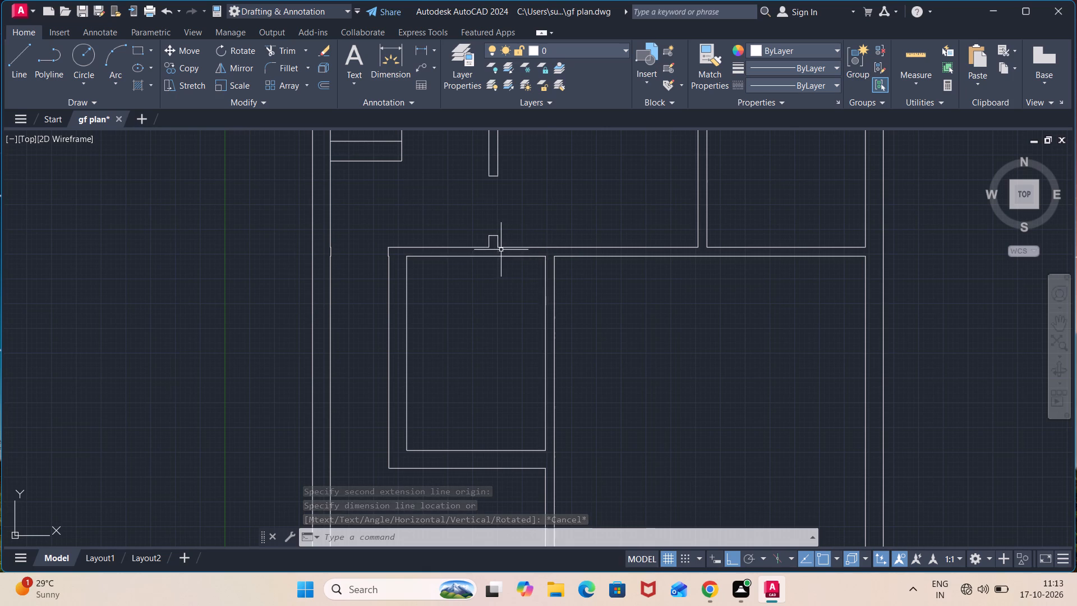
{"action": "scroll", "coordinate": [500, 249], "scroll_direction": "up", "scroll_amount": 1}
{"action": "scroll", "coordinate": [507, 255], "scroll_direction": "down", "scroll_amount": 1}
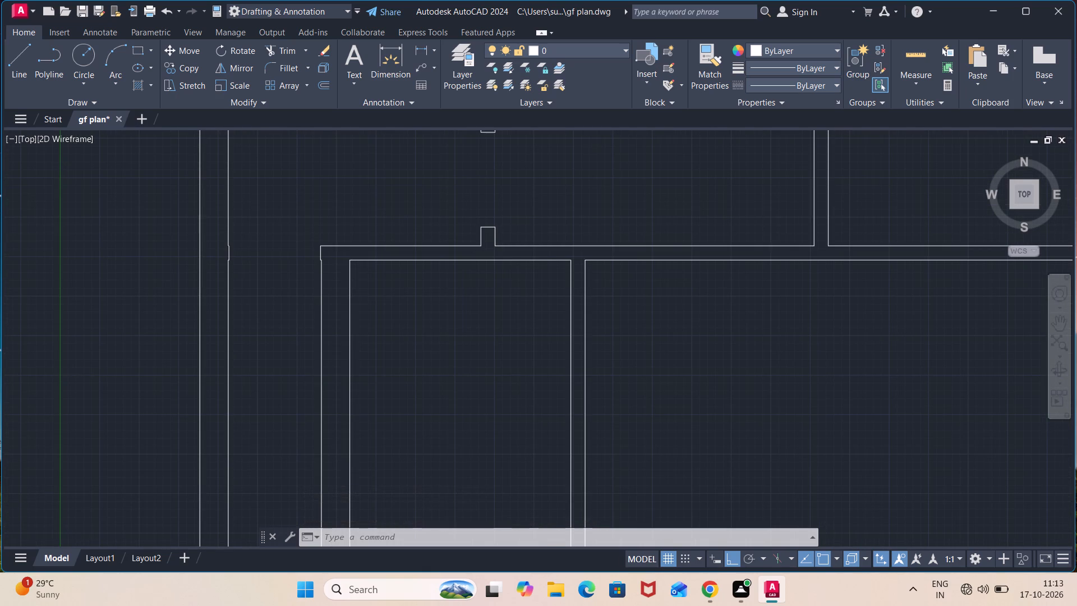
{"action": "scroll", "coordinate": [519, 246], "scroll_direction": "up", "scroll_amount": 1}
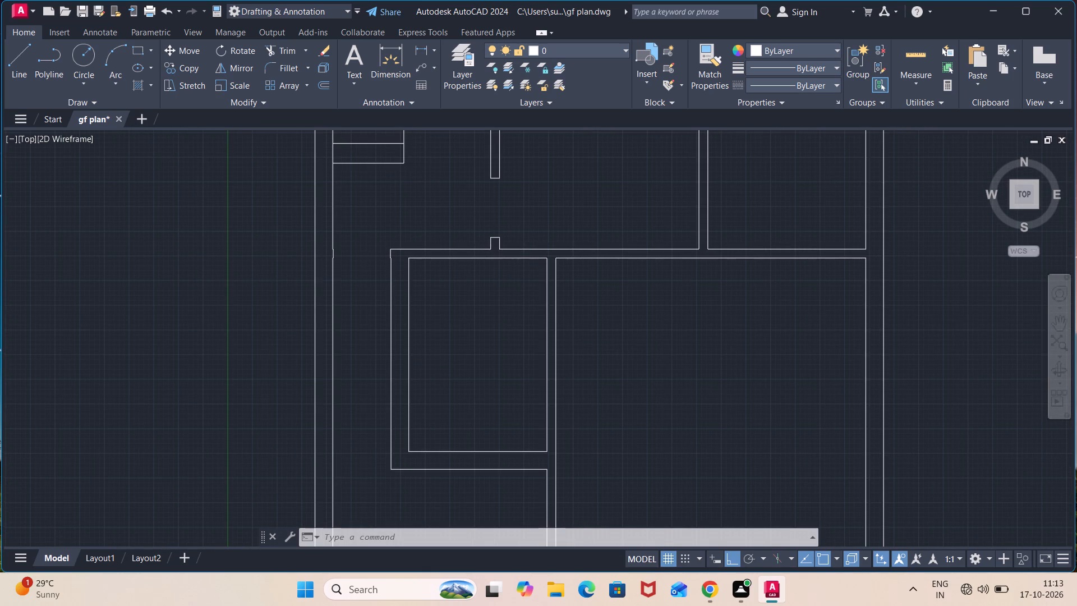
{"action": "scroll", "coordinate": [520, 264], "scroll_direction": "down", "scroll_amount": 1}
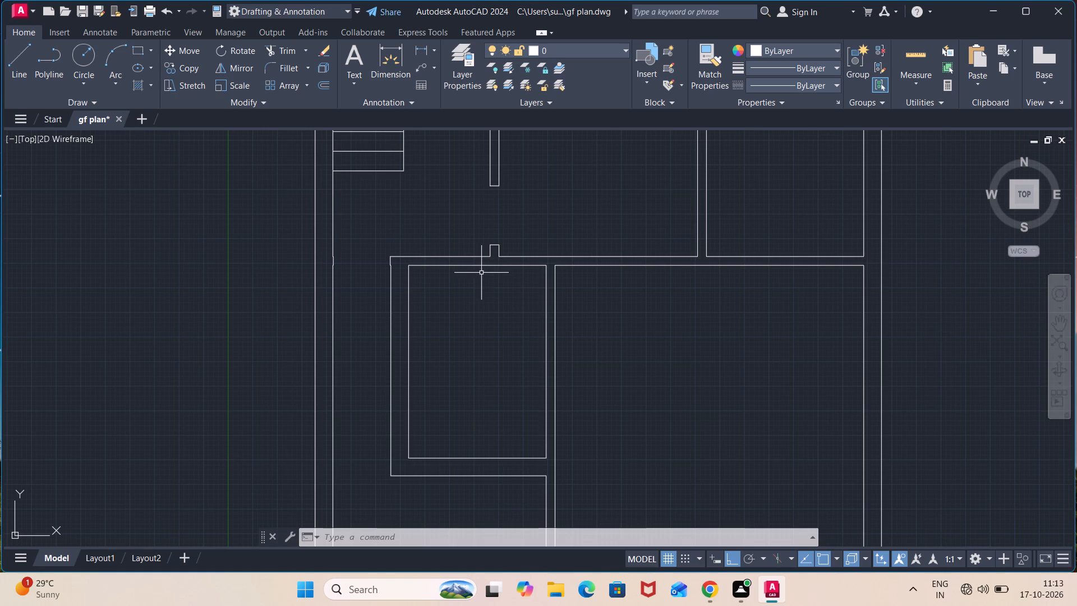
{"action": "middle_click_drag", "start_coordinate": [471, 359], "coordinate": [433, 255]}
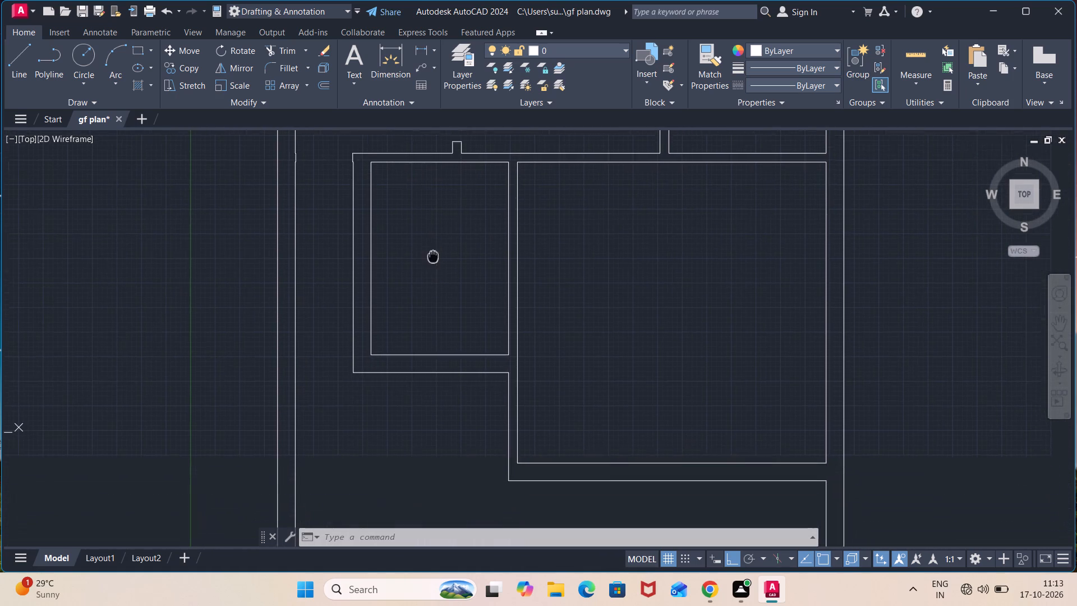
{"action": "middle_click_drag", "start_coordinate": [433, 255], "coordinate": [420, 209]}
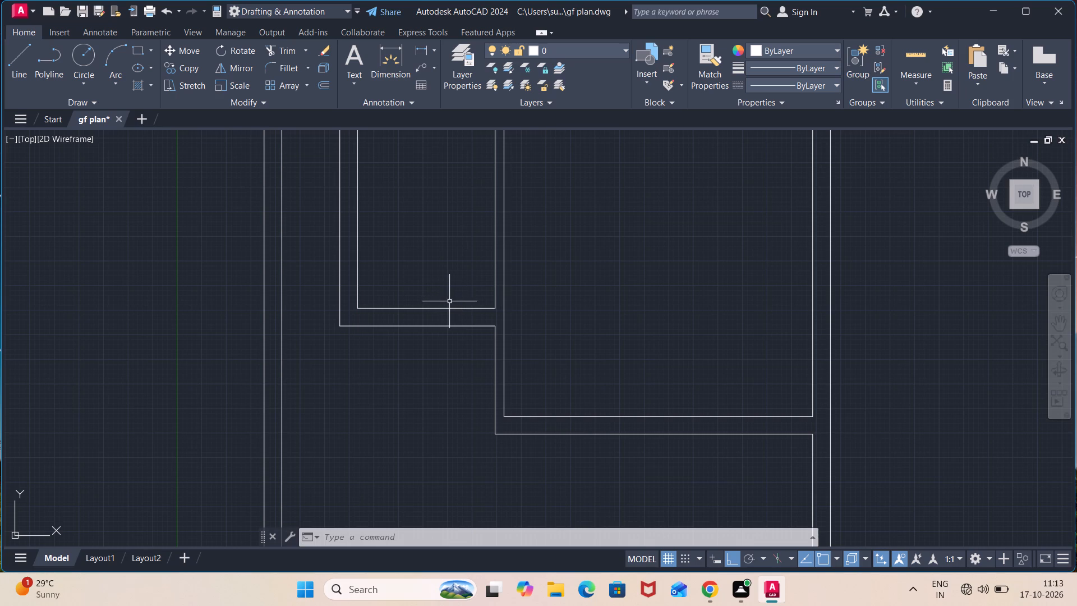
{"action": "middle_click_drag", "start_coordinate": [422, 269], "coordinate": [473, 416]}
{"action": "middle_click_drag", "start_coordinate": [468, 392], "coordinate": [427, 261]}
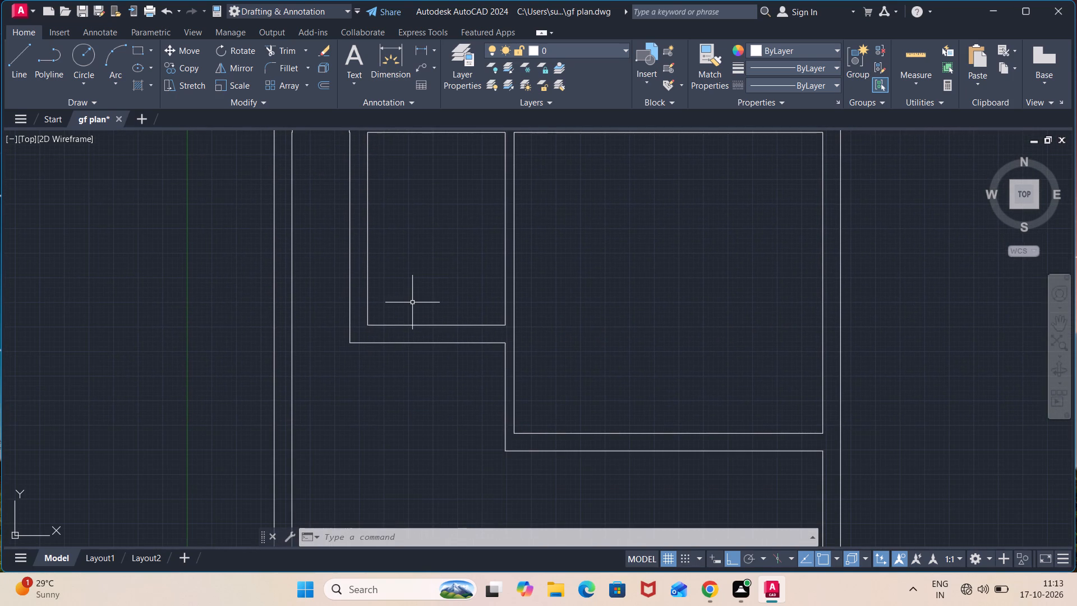
{"action": "key", "text": "l"}
{"action": "key", "text": "Return"}
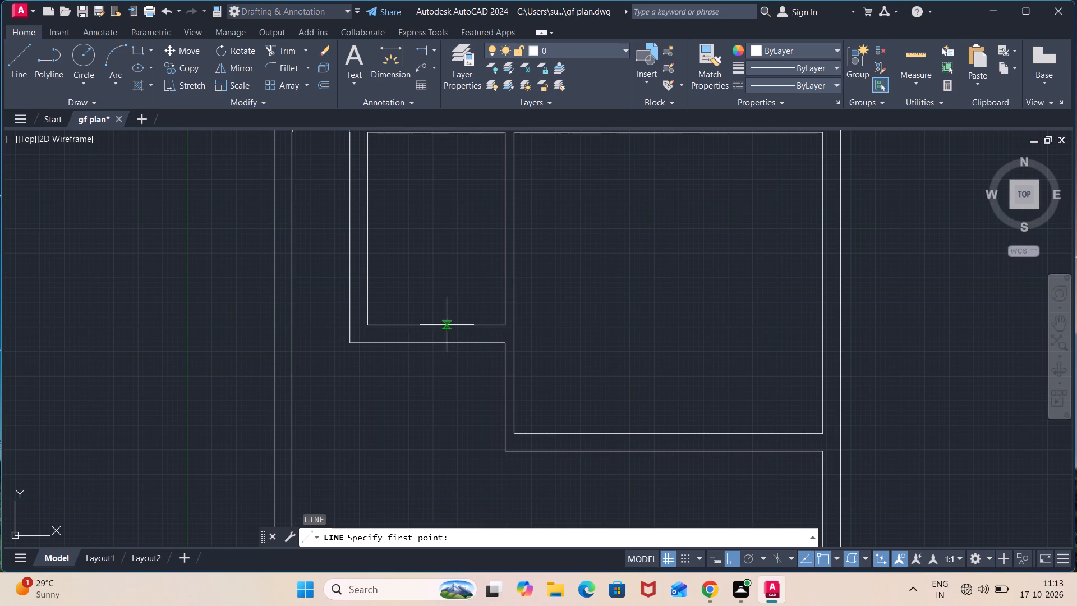
{"action": "left_click", "coordinate": [404, 324]}
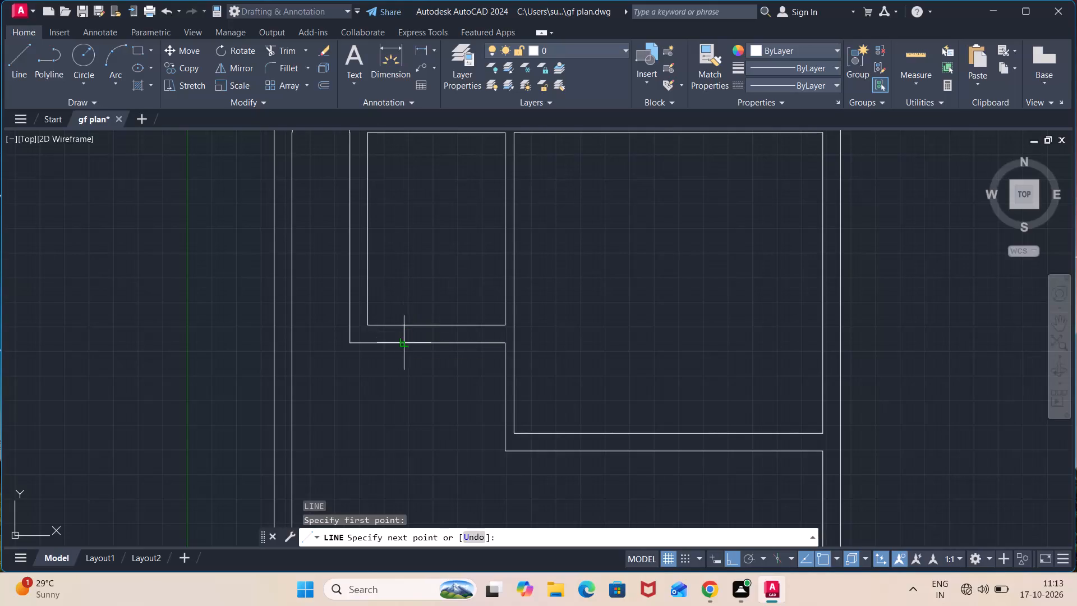
{"action": "left_click", "coordinate": [403, 342]}
{"action": "key", "text": "Escape"}
Offset the jamb line 2'6" to the right to mark the door opening in the small room's bottom wall.
{"action": "key", "text": "o"}
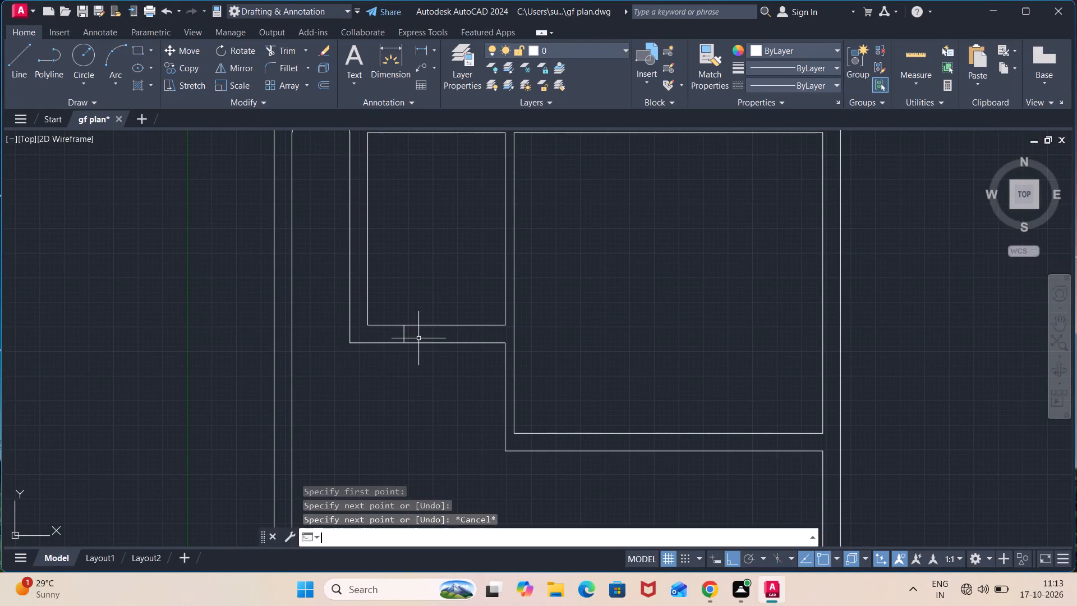
{"action": "key", "text": "Return"}
{"action": "type", "text": "2'6\""}
{"action": "key", "text": "Return"}
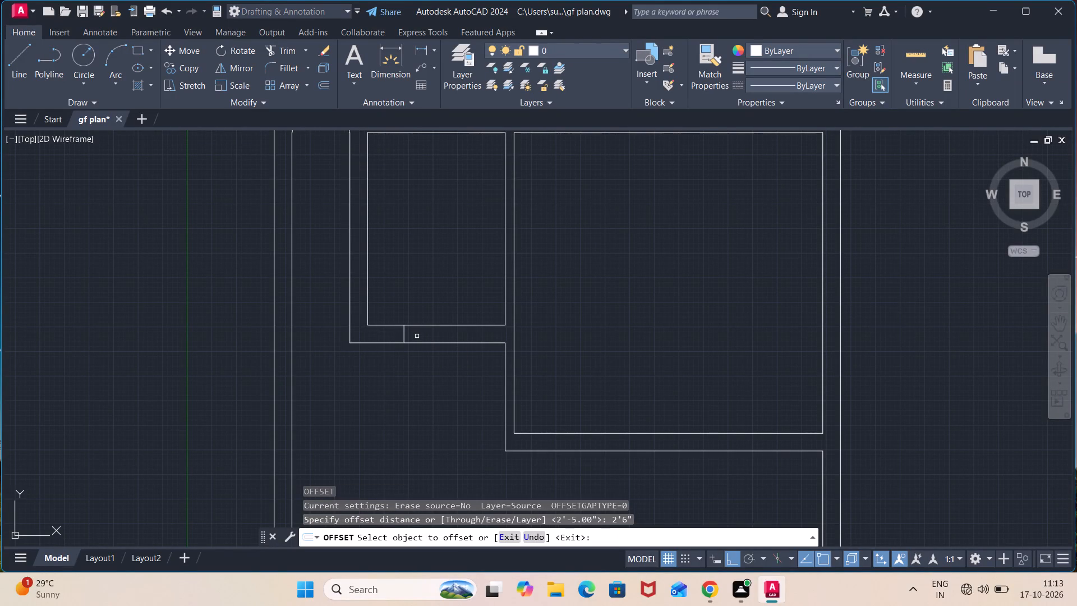
{"action": "left_click", "coordinate": [403, 334]}
{"action": "left_click", "coordinate": [440, 338]}
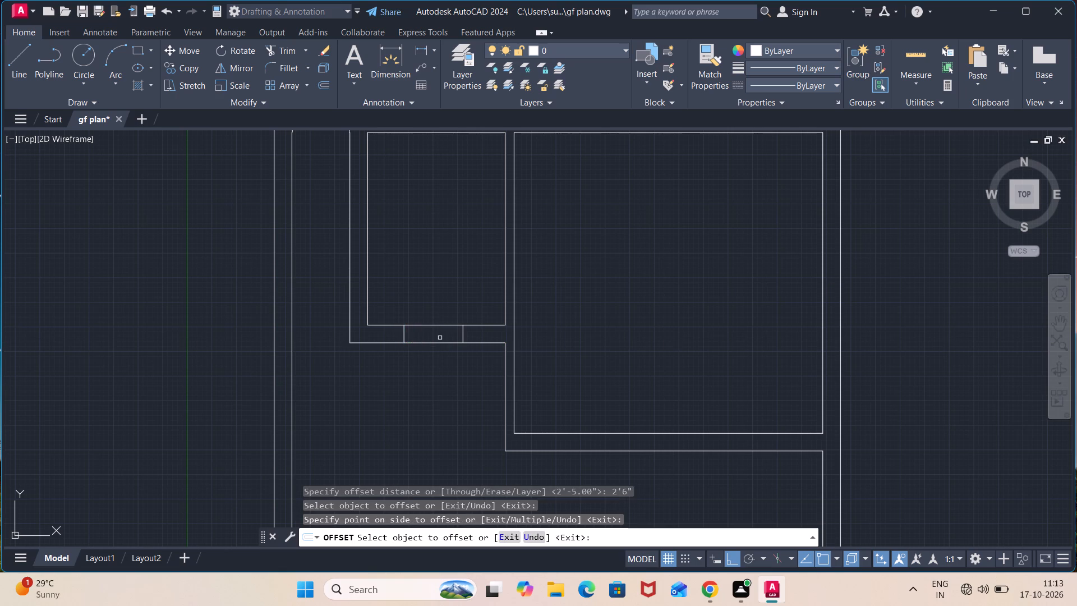
{"action": "key", "text": "Escape"}
Trim both bottom wall lines between the two jamb lines to open the small room's doorway.
{"action": "type", "text": "tr"}
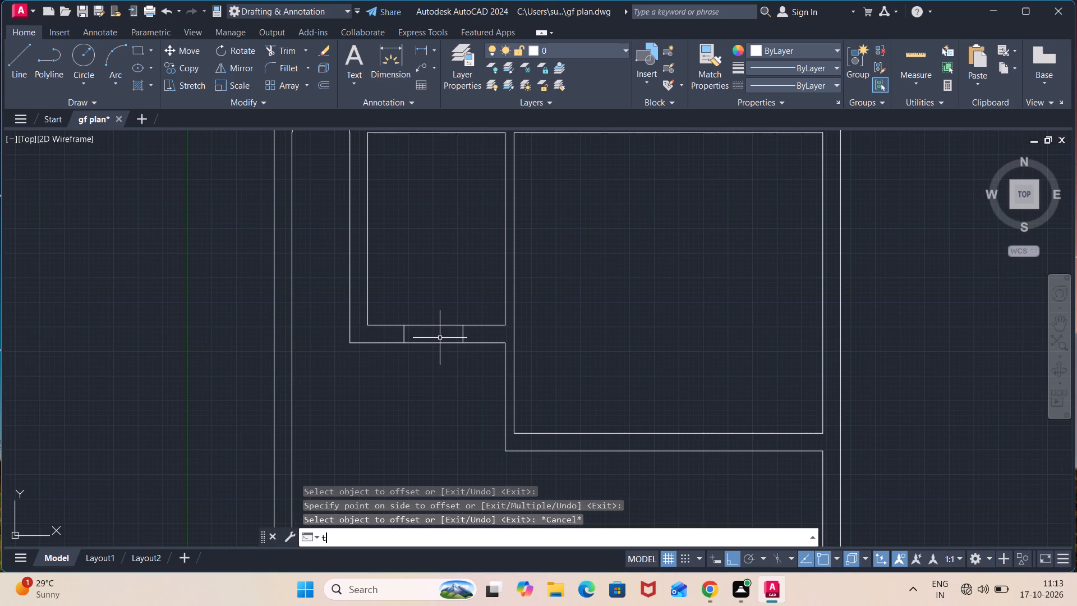
{"action": "key", "text": "Return"}
{"action": "scroll", "coordinate": [440, 338], "scroll_direction": "down", "scroll_amount": 1}
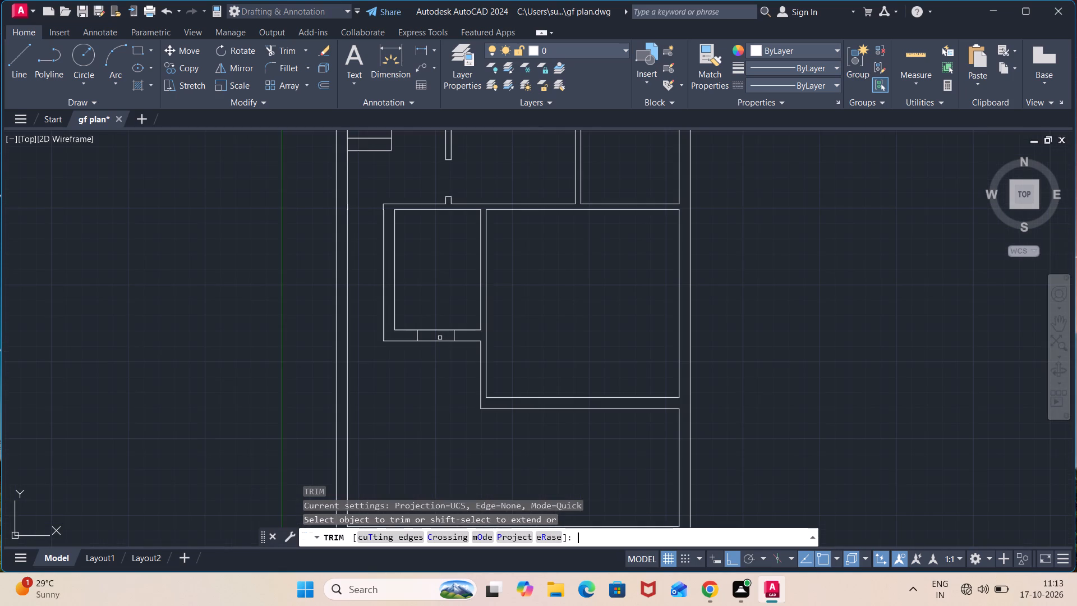
{"action": "middle_click_drag", "start_coordinate": [440, 338], "coordinate": [429, 369]}
{"action": "left_click", "coordinate": [438, 353]}
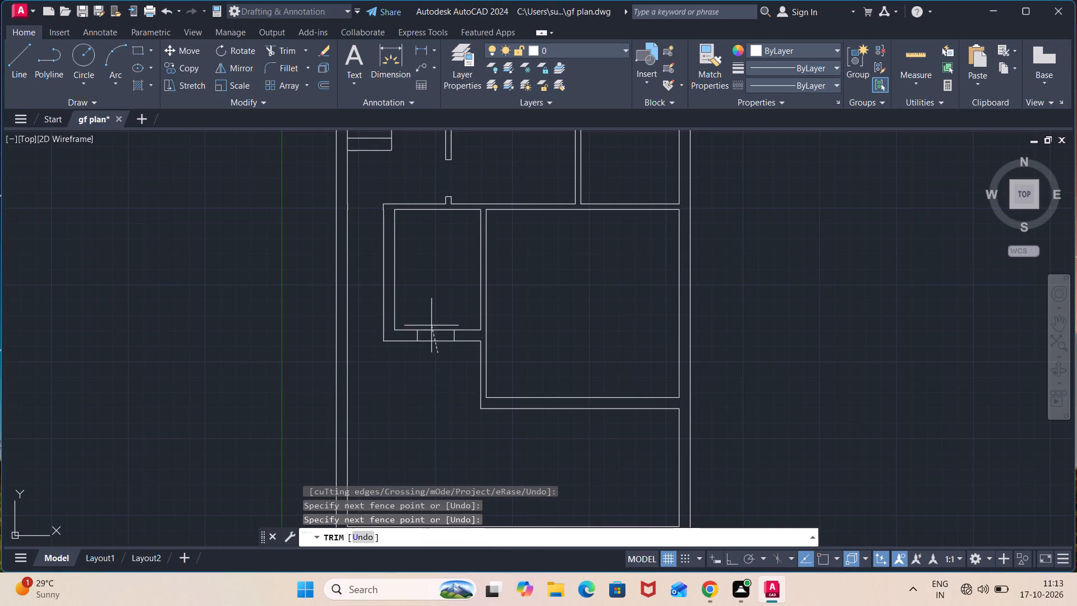
{"action": "left_click", "coordinate": [431, 319]}
{"action": "scroll", "coordinate": [436, 319], "scroll_direction": "down", "scroll_amount": 1}
{"action": "middle_click_drag", "start_coordinate": [436, 319], "coordinate": [436, 318]}
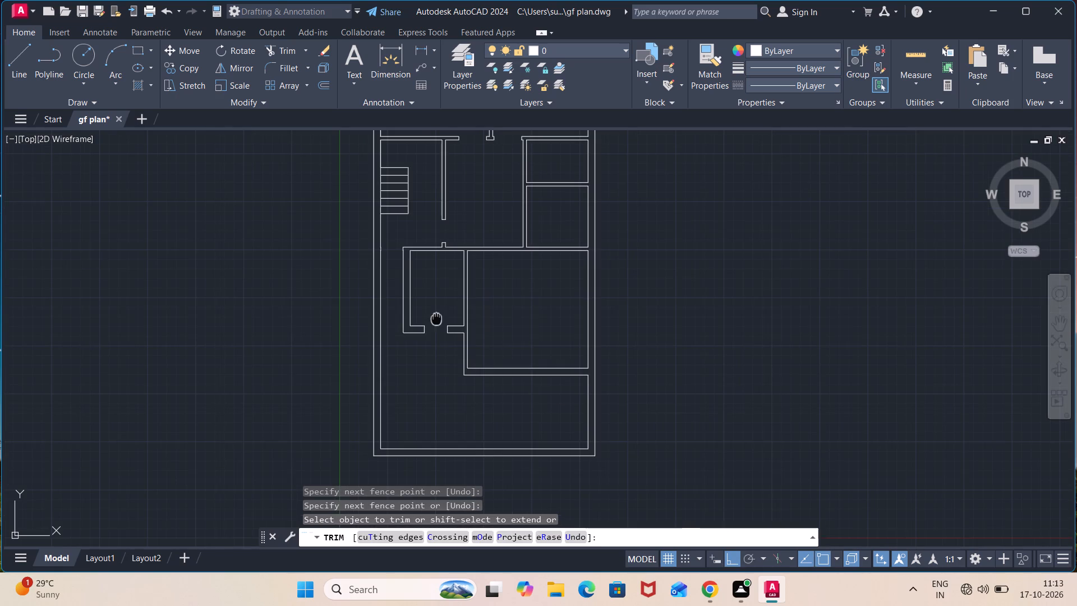
{"action": "middle_click_drag", "start_coordinate": [436, 318], "coordinate": [359, 301]}
{"action": "key", "text": "Escape"}
{"action": "scroll", "coordinate": [411, 340], "scroll_direction": "up", "scroll_amount": 1}
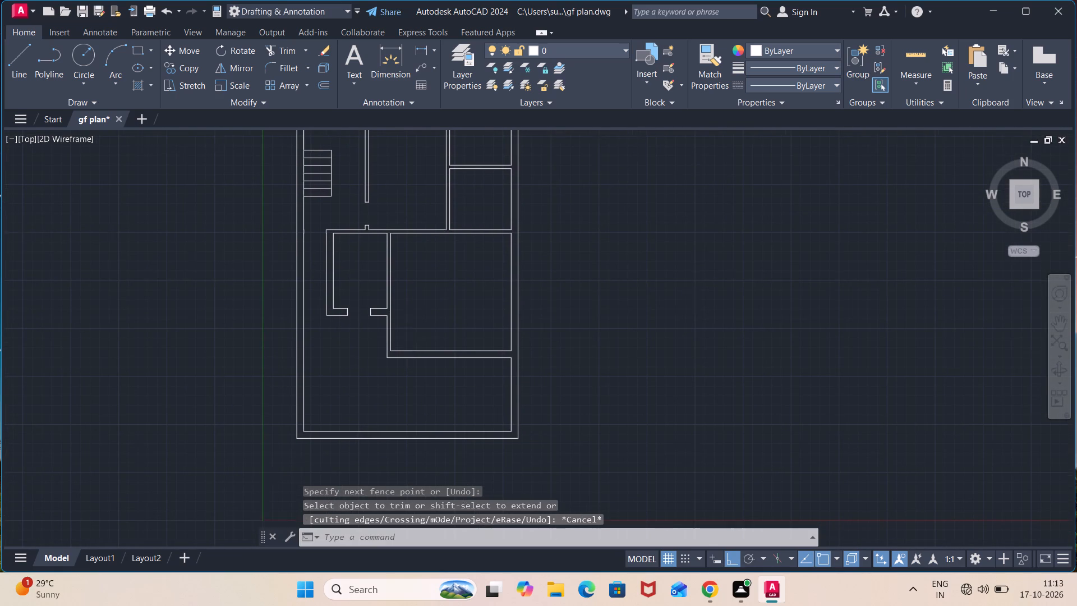
Draw a horizontal jamb line across the large room's left partition, just below the small room's lower-right corner.
{"action": "scroll", "coordinate": [411, 340], "scroll_direction": "up", "scroll_amount": 1}
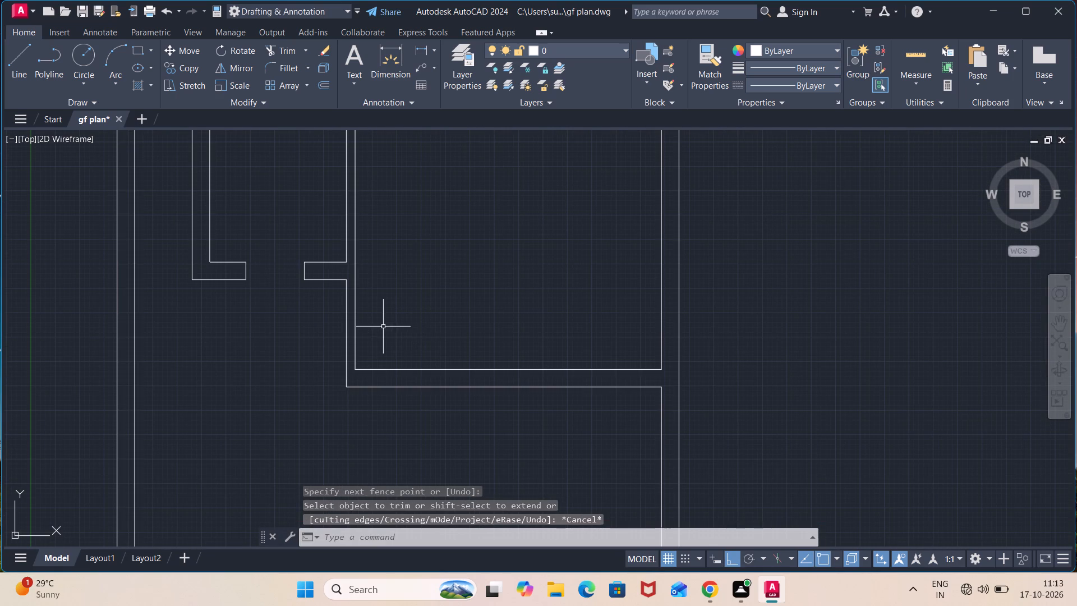
{"action": "scroll", "coordinate": [379, 324], "scroll_direction": "up", "scroll_amount": 2}
{"action": "key", "text": "l"}
{"action": "key", "text": "Return"}
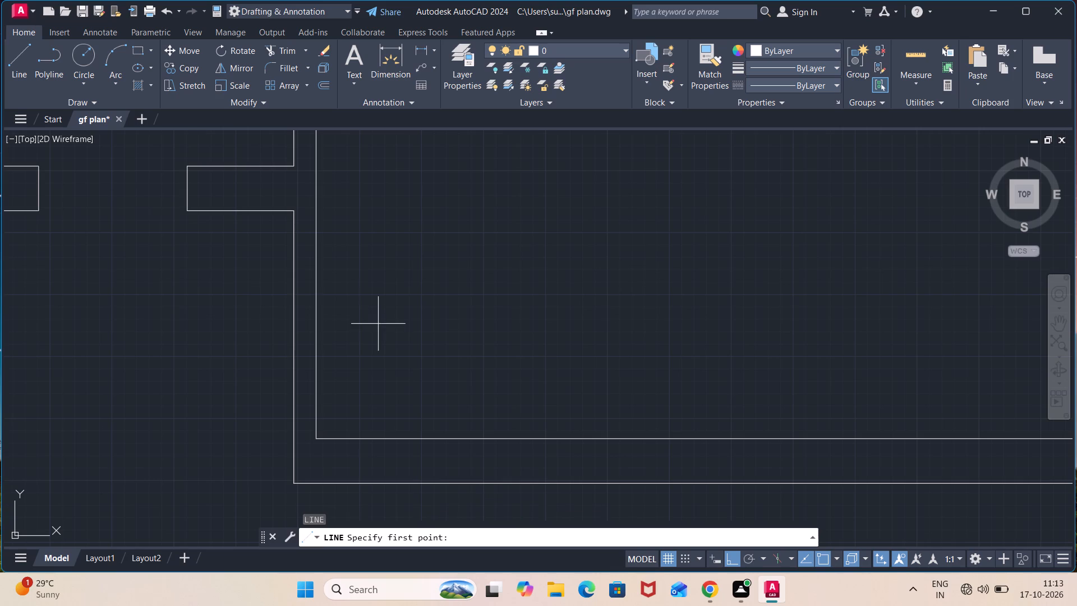
{"action": "left_click", "coordinate": [291, 228]}
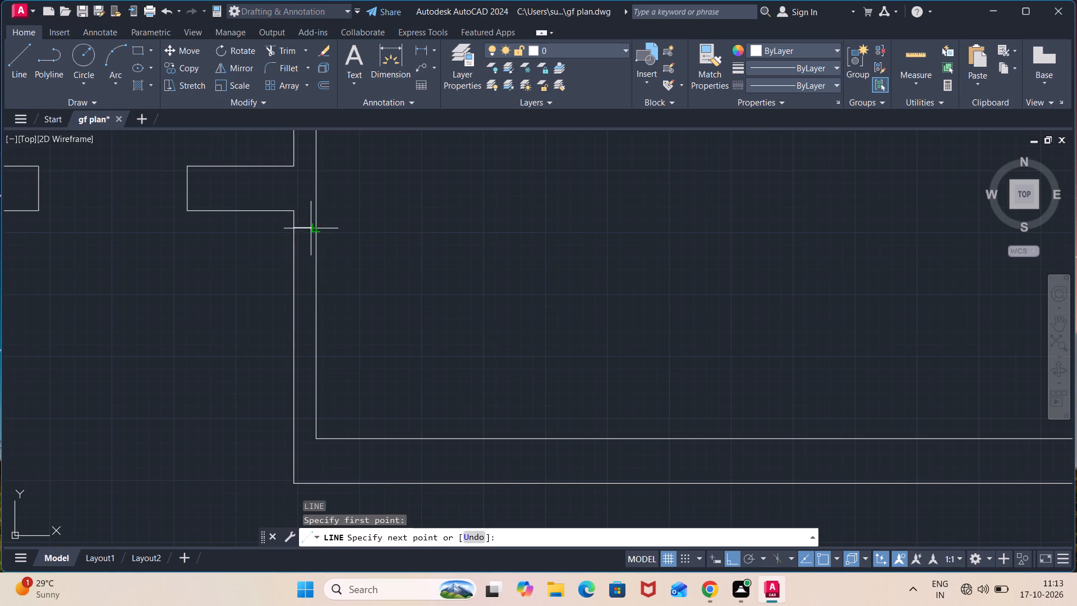
{"action": "left_click", "coordinate": [312, 227]}
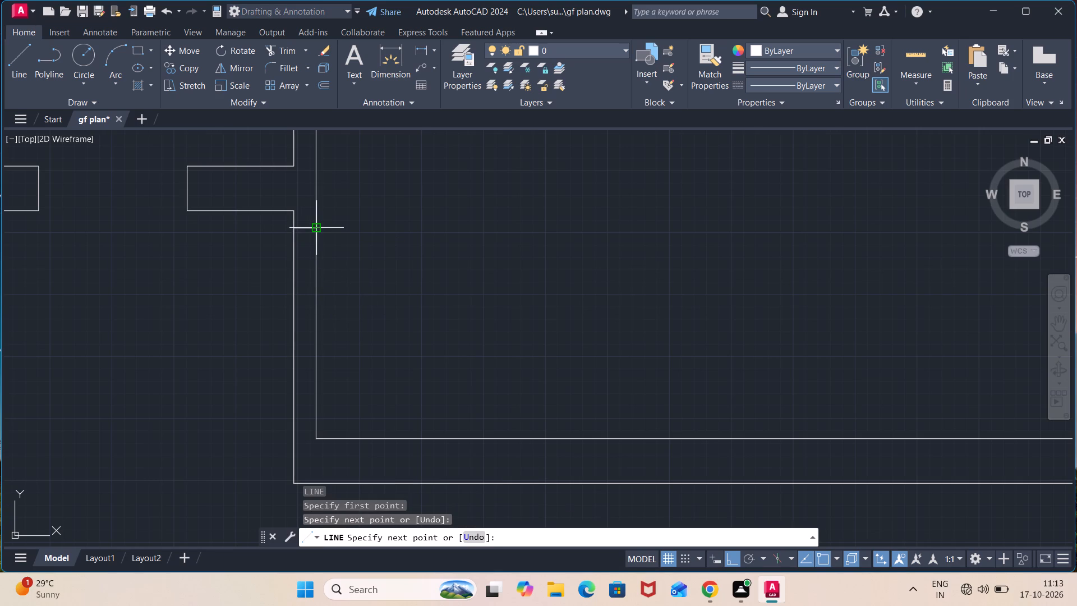
{"action": "key", "text": "o"}
{"action": "key", "text": "Return"}
{"action": "type", "text": "3'"}
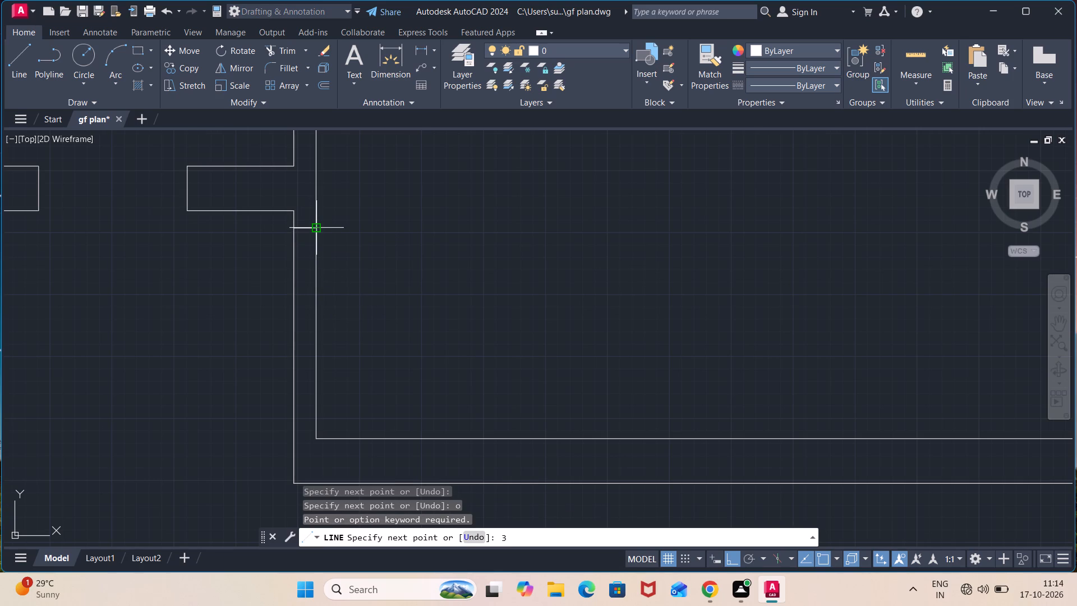
{"action": "key", "text": "Return"}
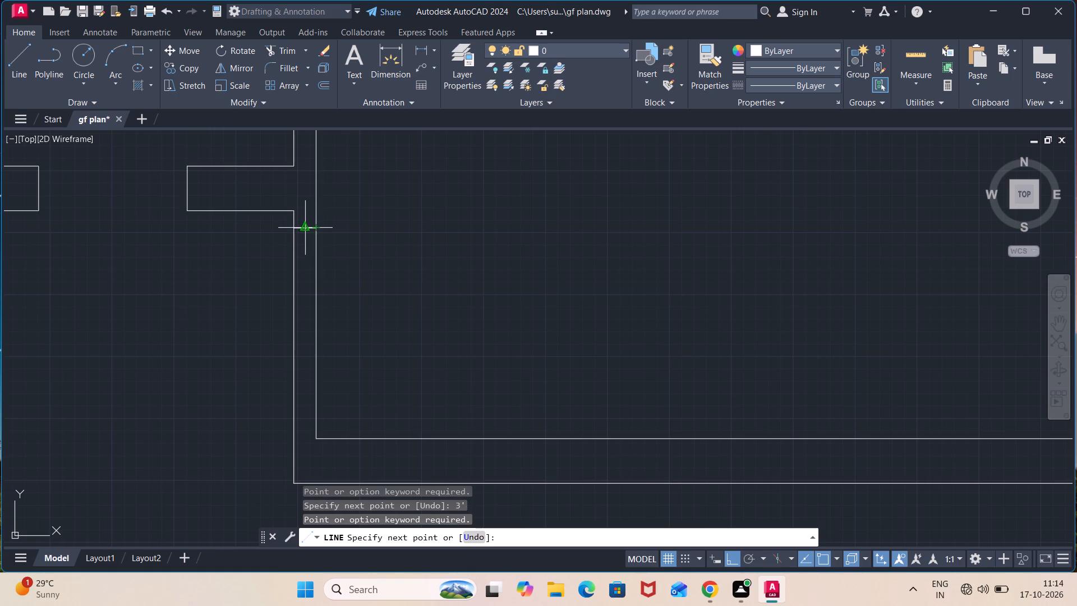
{"action": "key", "text": "Escape"}
Offset that jamb line 3' downward to mark the door opening in the large room's left partition.
{"action": "key", "text": "o"}
{"action": "key", "text": "Return"}
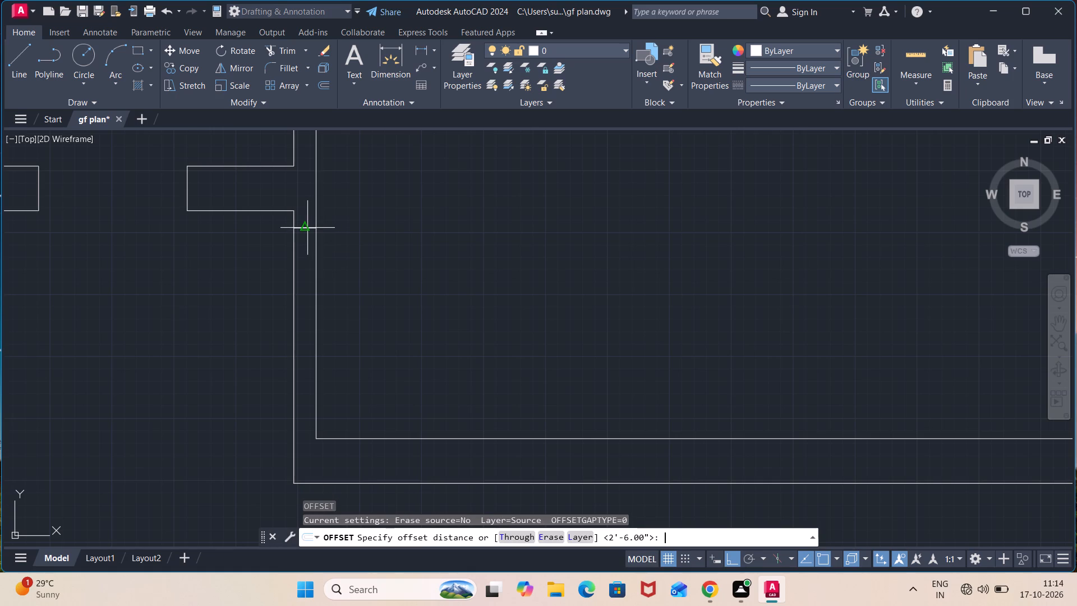
{"action": "type", "text": "3'"}
{"action": "key", "text": "Return"}
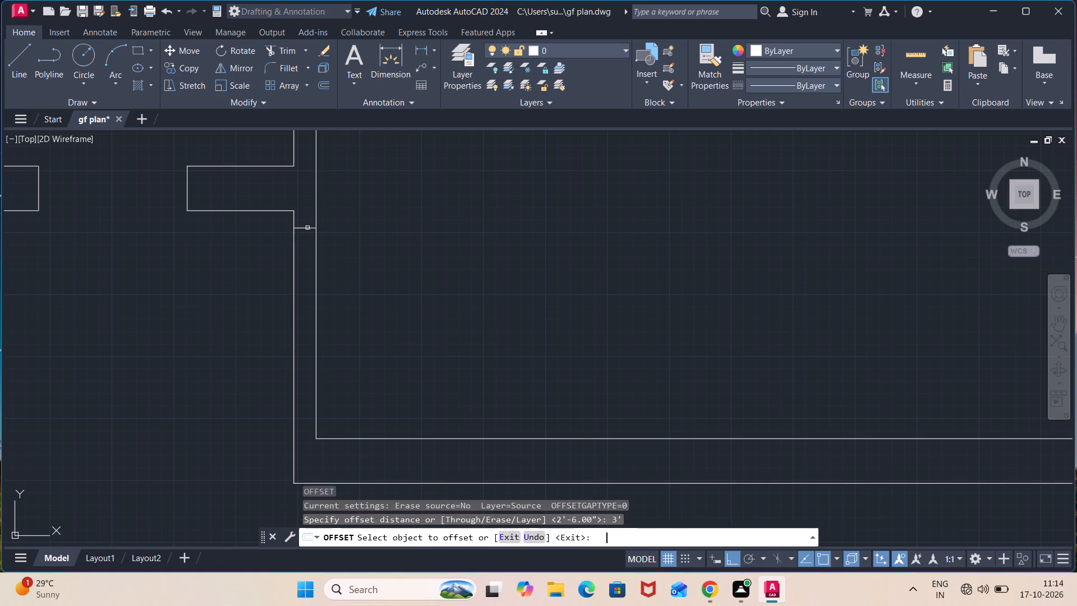
{"action": "left_click", "coordinate": [307, 228]}
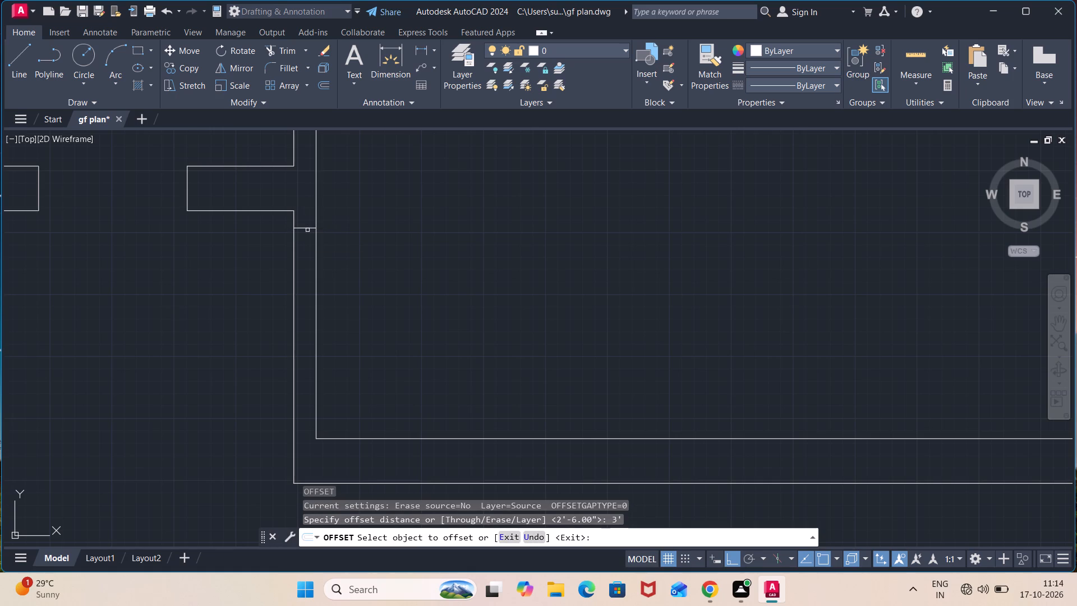
{"action": "left_click", "coordinate": [307, 228]}
{"action": "left_click", "coordinate": [309, 258]}
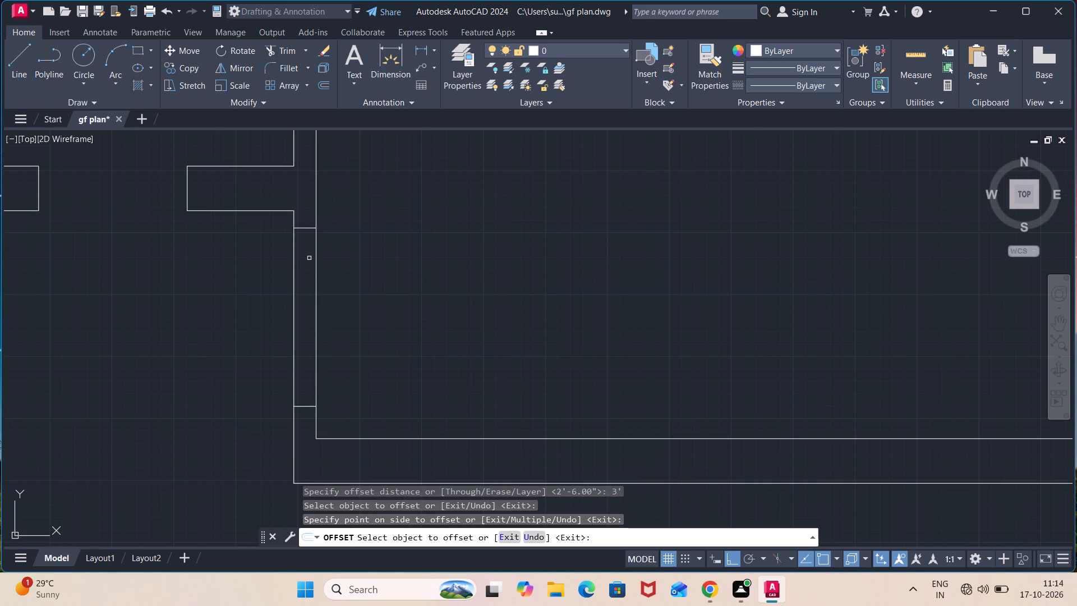
{"action": "key", "text": "Escape"}
Trim both partition lines between the two jamb lines to open the large room's left doorway.
{"action": "type", "text": "tr"}
{"action": "key", "text": "Return"}
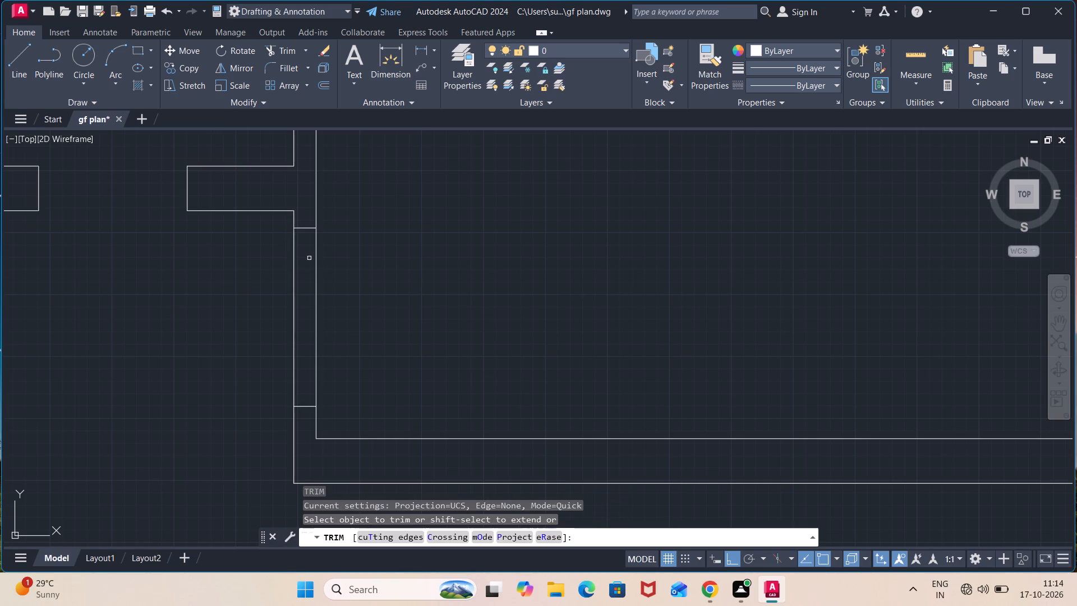
{"action": "left_click", "coordinate": [328, 281]}
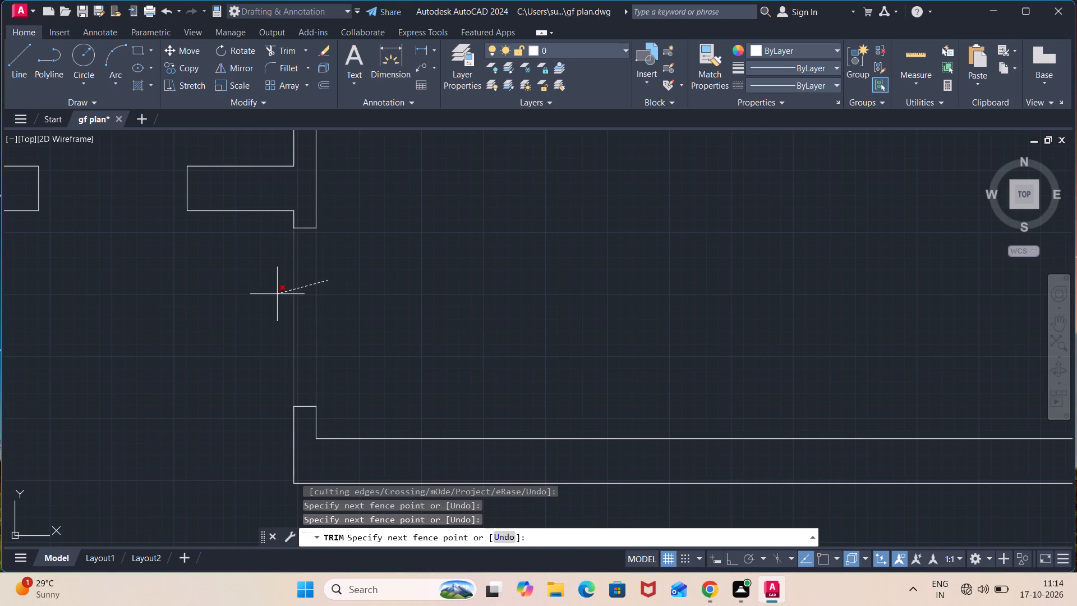
{"action": "left_click", "coordinate": [277, 294]}
{"action": "scroll", "coordinate": [297, 288], "scroll_direction": "down", "scroll_amount": 1}
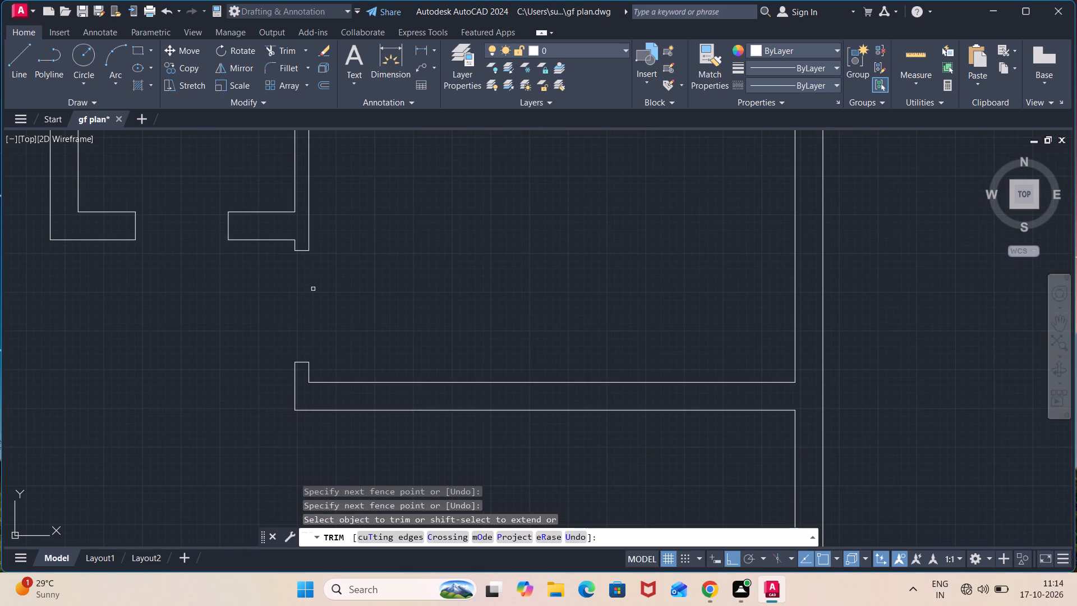
{"action": "scroll", "coordinate": [420, 262], "scroll_direction": "down", "scroll_amount": 2}
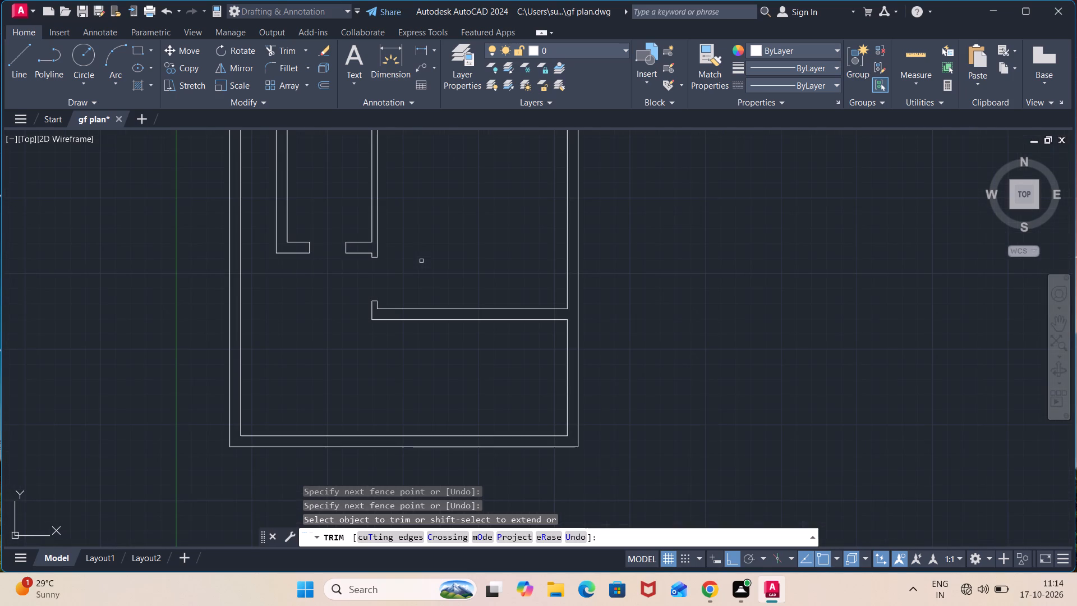
{"action": "middle_click_drag", "start_coordinate": [424, 249], "coordinate": [428, 319]}
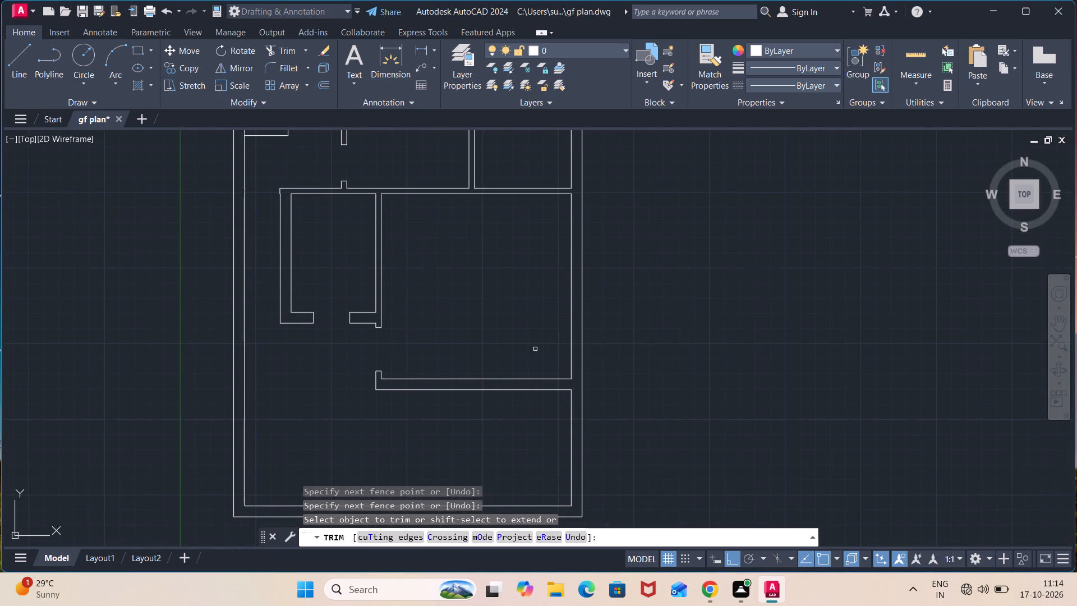
{"action": "key", "text": "Escape"}
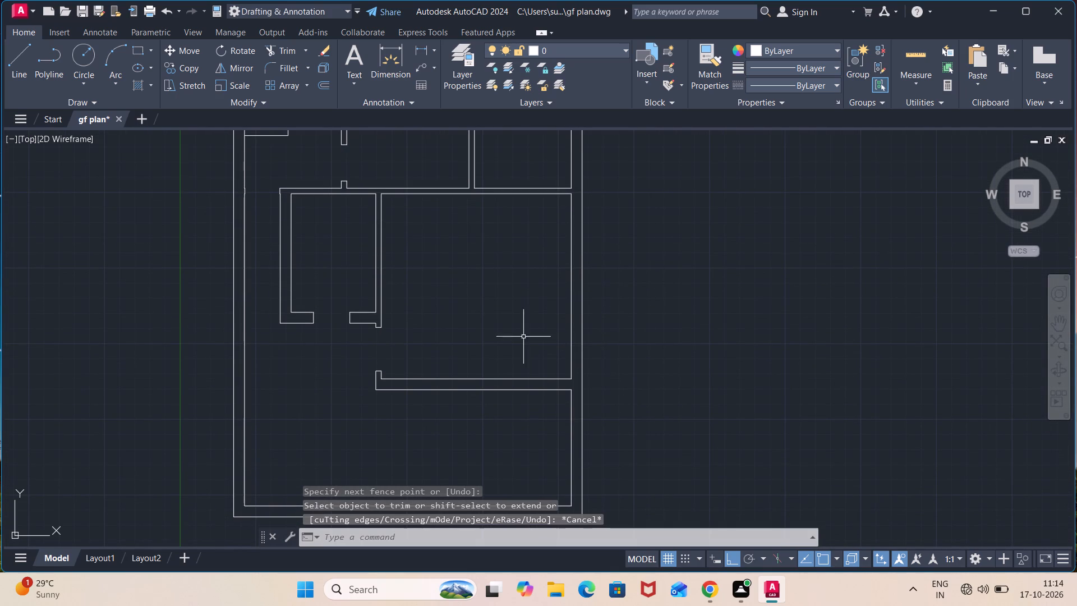
Draw two connected jamb lines across the large room's top wall, one near its upper-left corner, the other short of the partition above.
{"action": "middle_click_drag", "start_coordinate": [458, 248], "coordinate": [479, 385]}
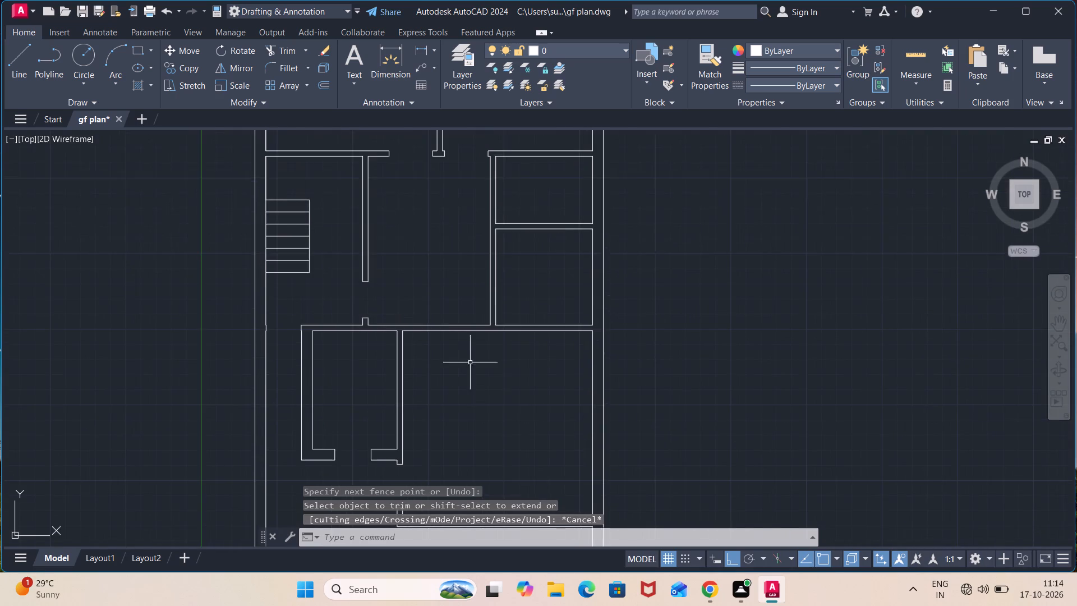
{"action": "scroll", "coordinate": [463, 349], "scroll_direction": "up", "scroll_amount": 2}
{"action": "key", "text": "l"}
{"action": "key", "text": "Return"}
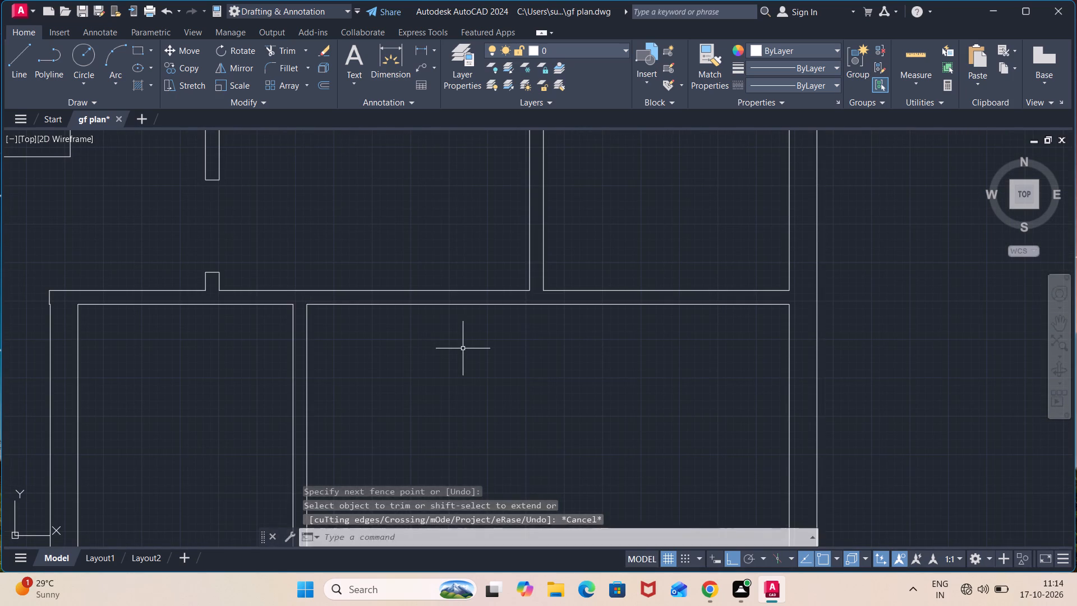
{"action": "left_click", "coordinate": [448, 303]}
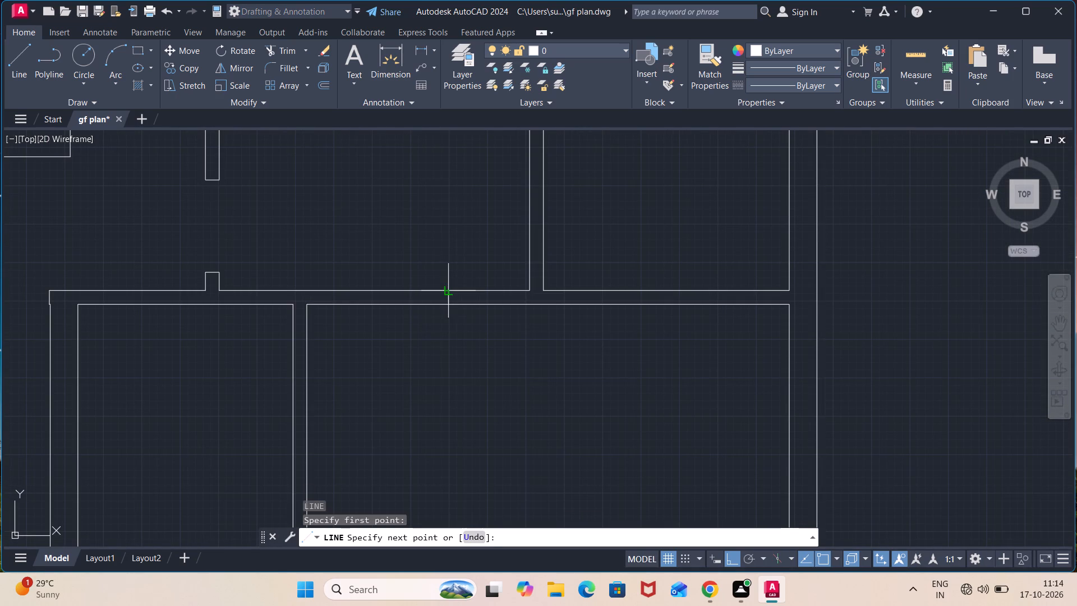
{"action": "left_click", "coordinate": [447, 294]}
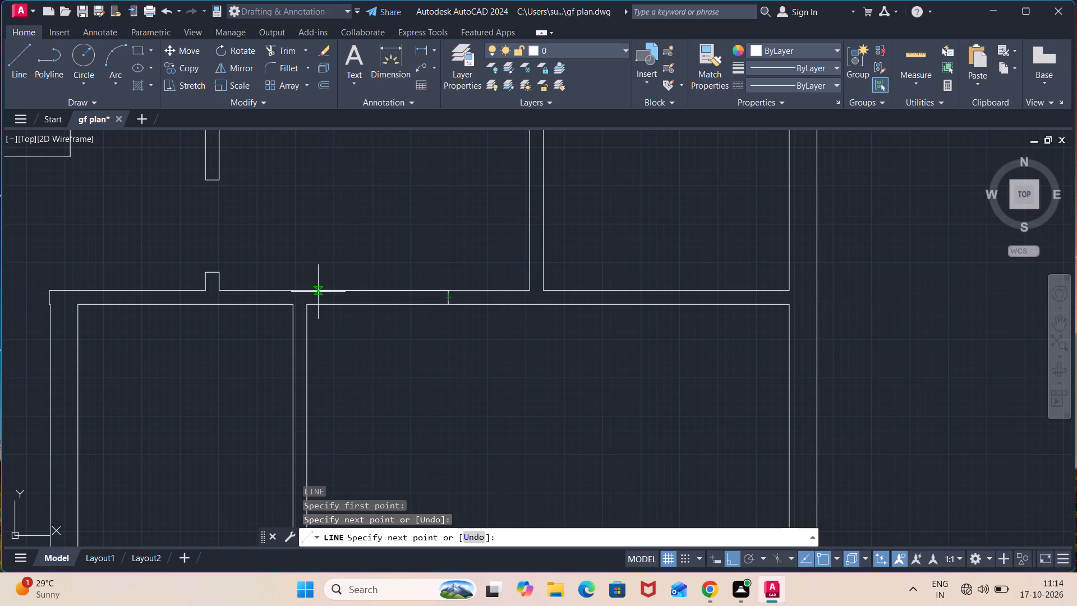
{"action": "left_click", "coordinate": [318, 291]}
{"action": "left_click", "coordinate": [316, 305]}
{"action": "key", "text": "Escape"}
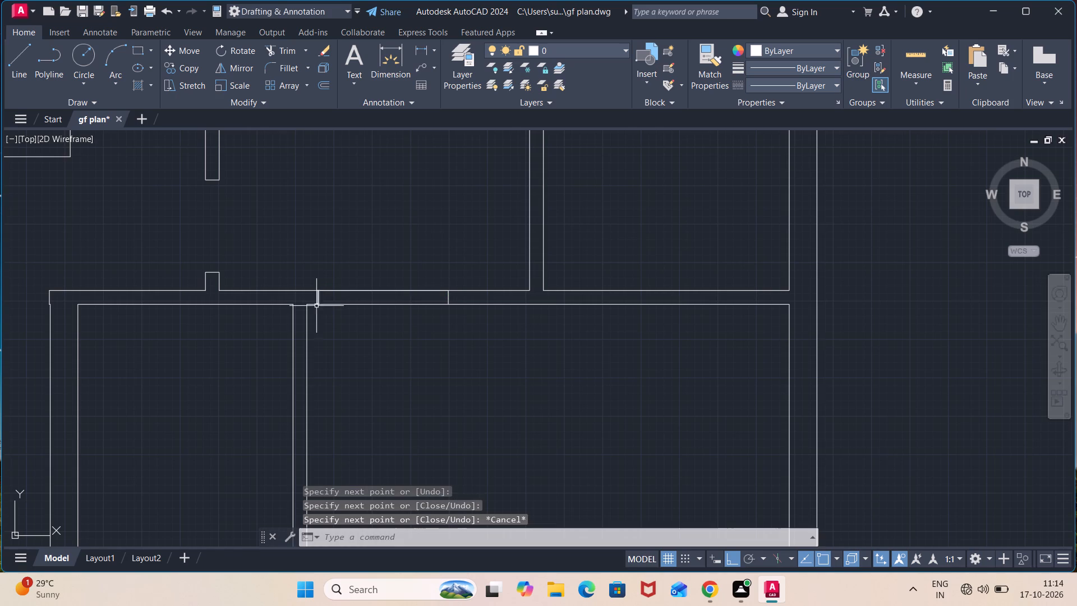
Trim the top wall lines between the two jambs to make an opening into the large room.
{"action": "type", "text": "tr"}
{"action": "key", "text": "Return"}
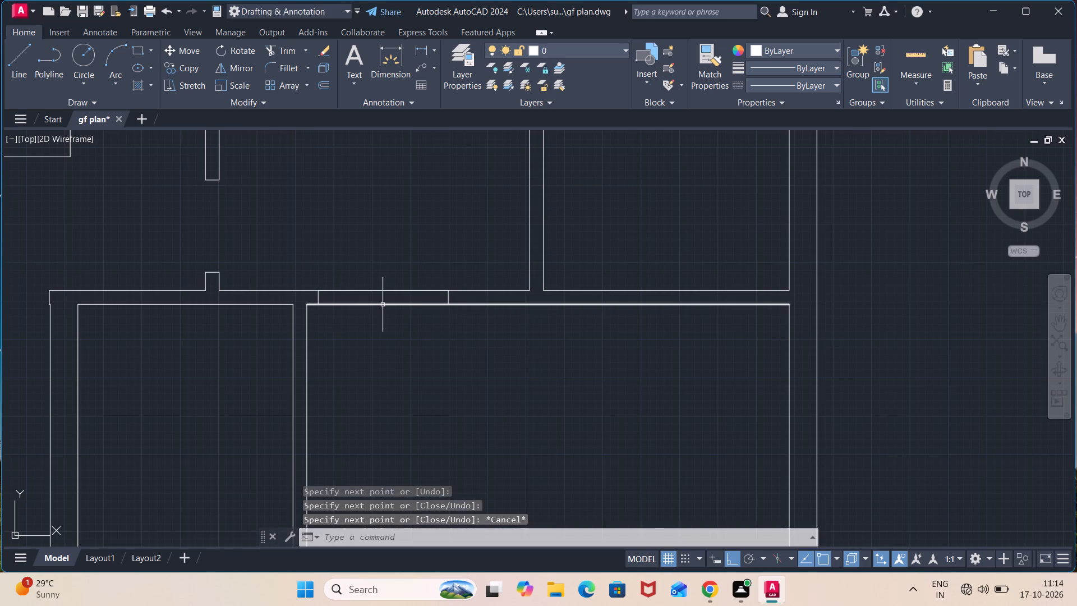
{"action": "left_click", "coordinate": [389, 315]}
{"action": "left_click", "coordinate": [387, 267]}
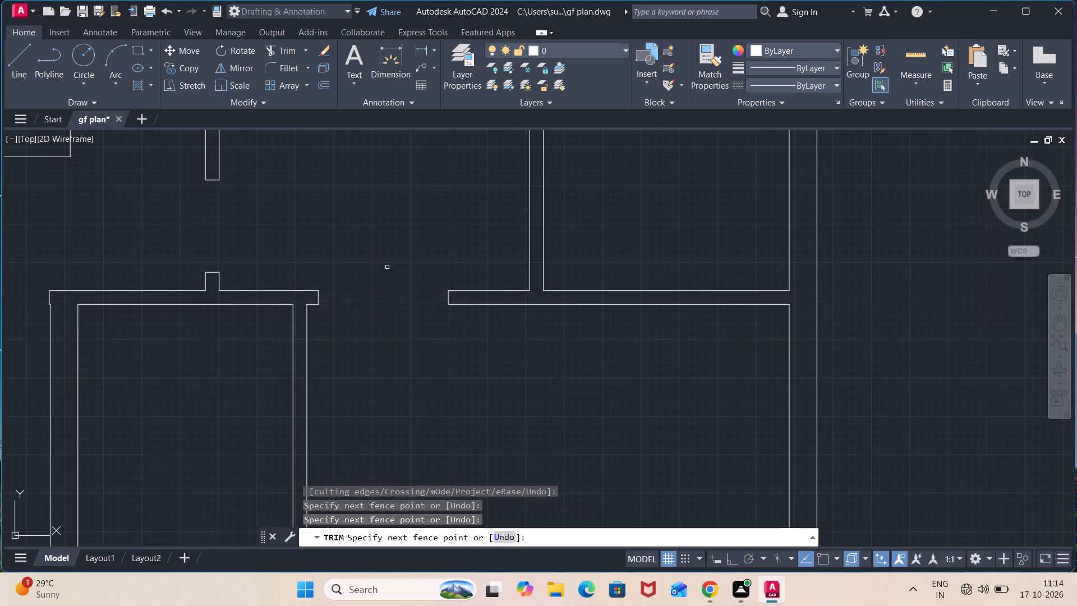
{"action": "scroll", "coordinate": [387, 267], "scroll_direction": "down", "scroll_amount": 2}
{"action": "middle_click_drag", "start_coordinate": [387, 267], "coordinate": [378, 352]}
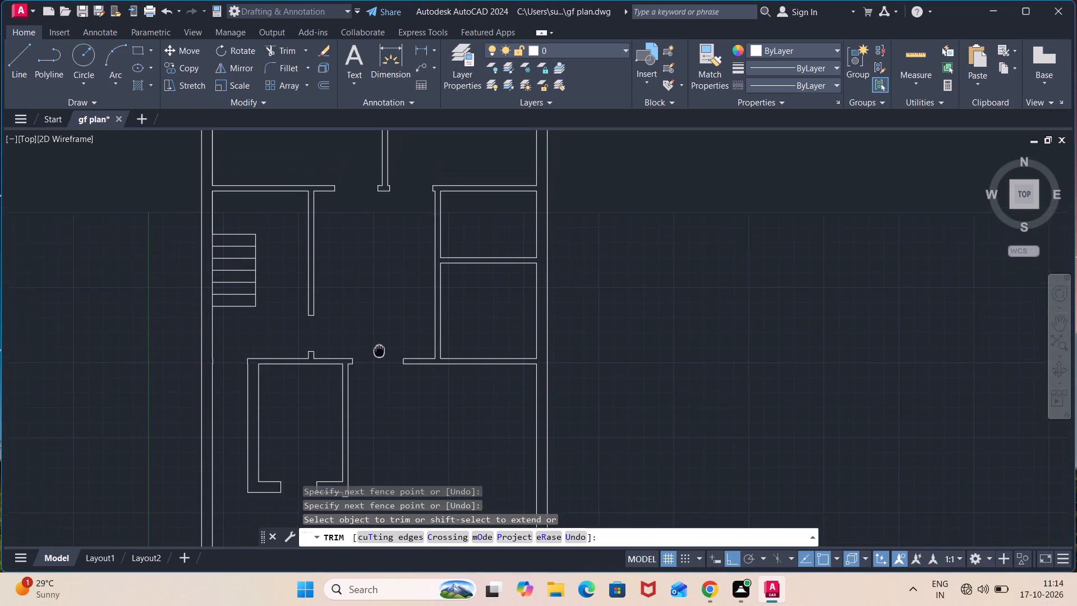
{"action": "middle_click_drag", "start_coordinate": [378, 352], "coordinate": [376, 358]}
{"action": "key", "text": "Escape"}
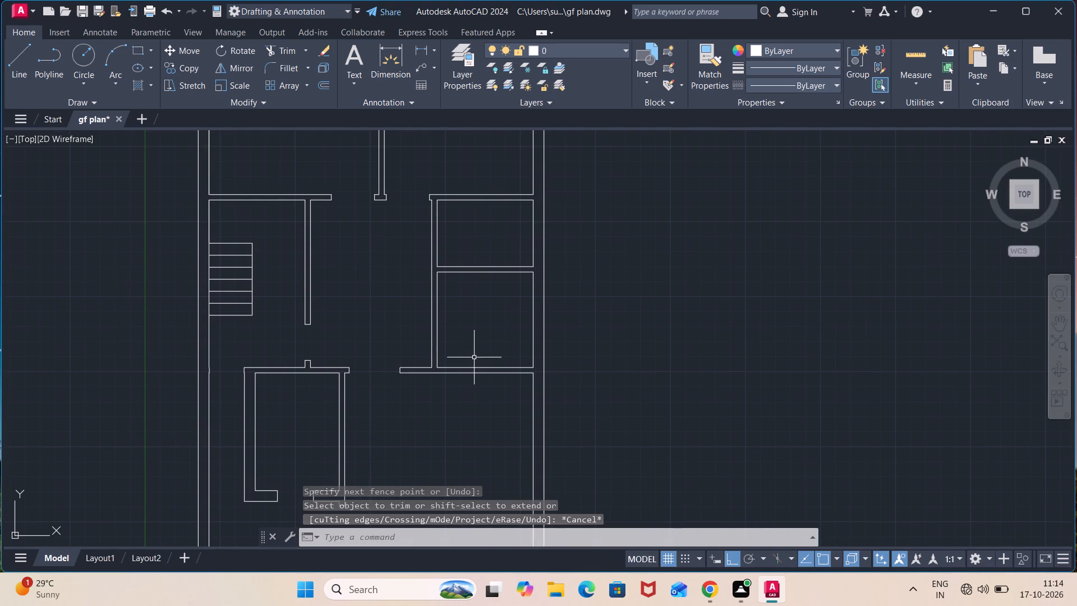
Draw a horizontal jamb line across the left partition of the right-hand room directly above the large room.
{"action": "key", "text": "l"}
{"action": "key", "text": "Return"}
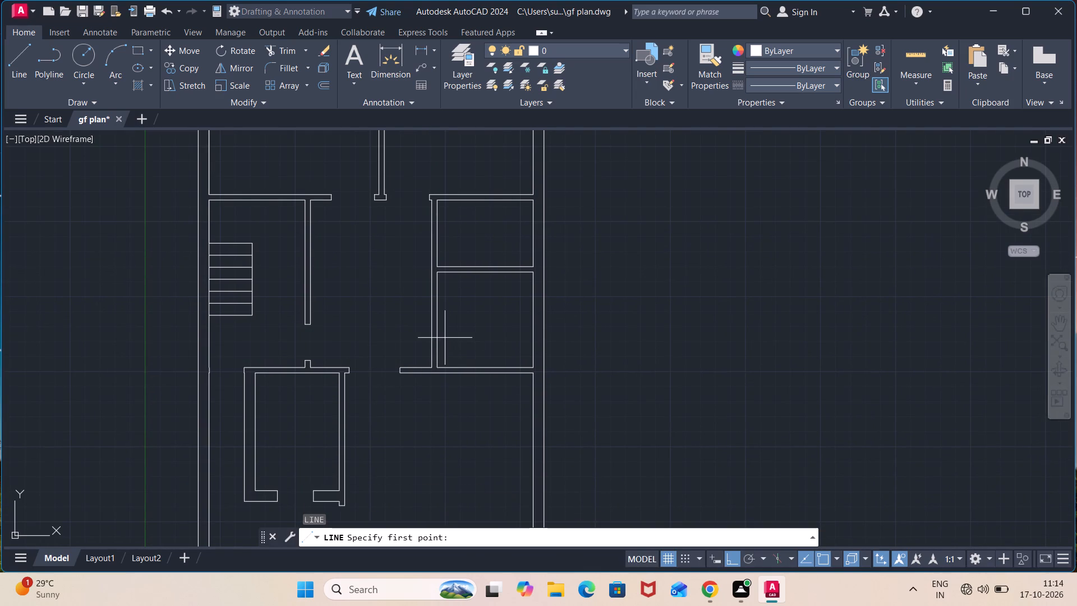
{"action": "scroll", "coordinate": [427, 340], "scroll_direction": "up", "scroll_amount": 2}
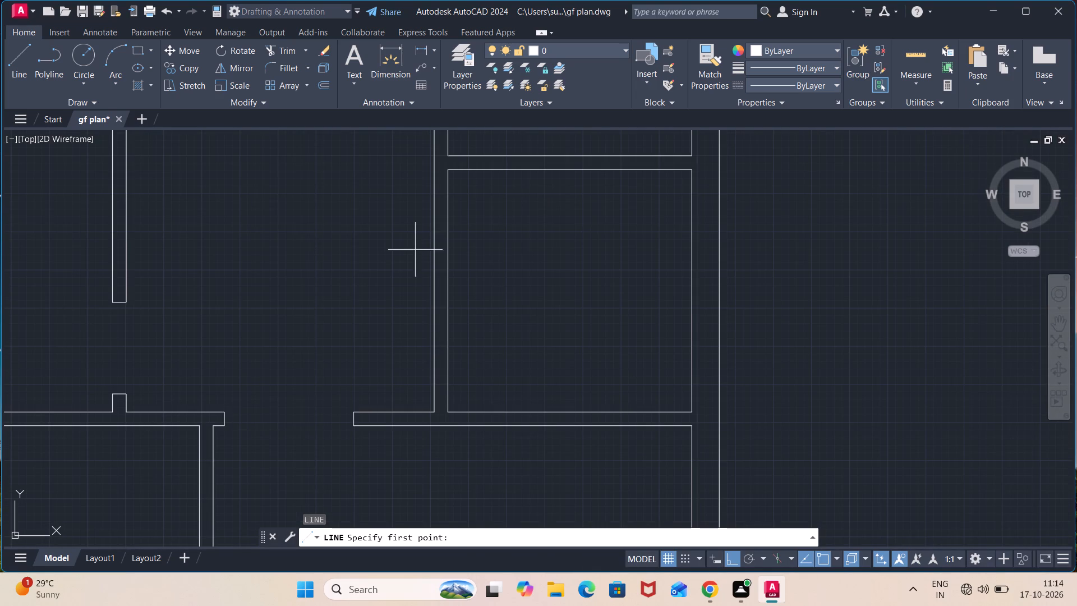
{"action": "left_click", "coordinate": [434, 247]}
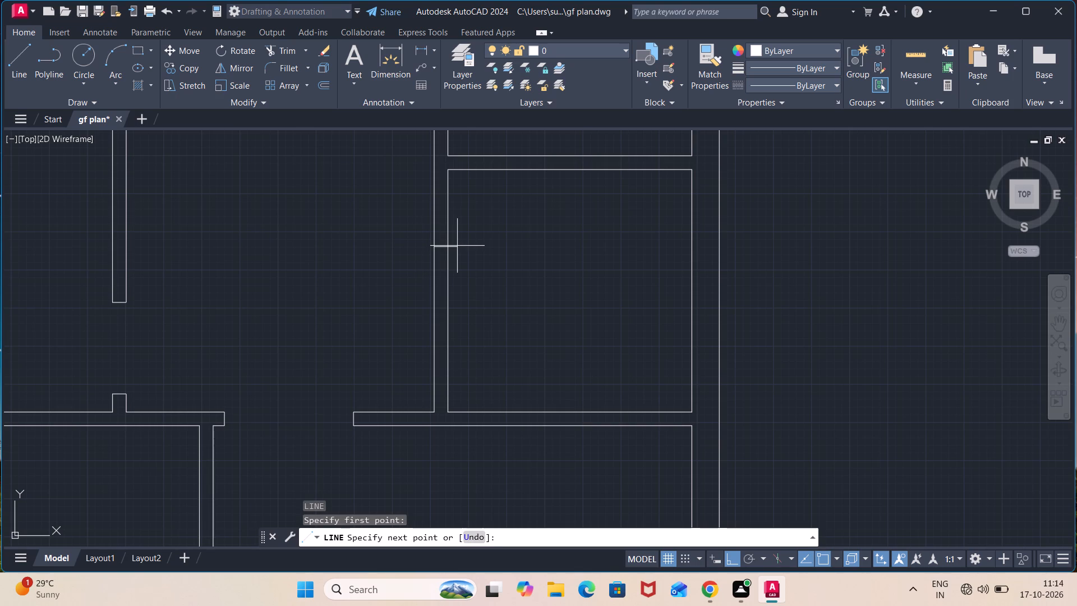
{"action": "left_click", "coordinate": [449, 248]}
{"action": "key", "text": "Escape"}
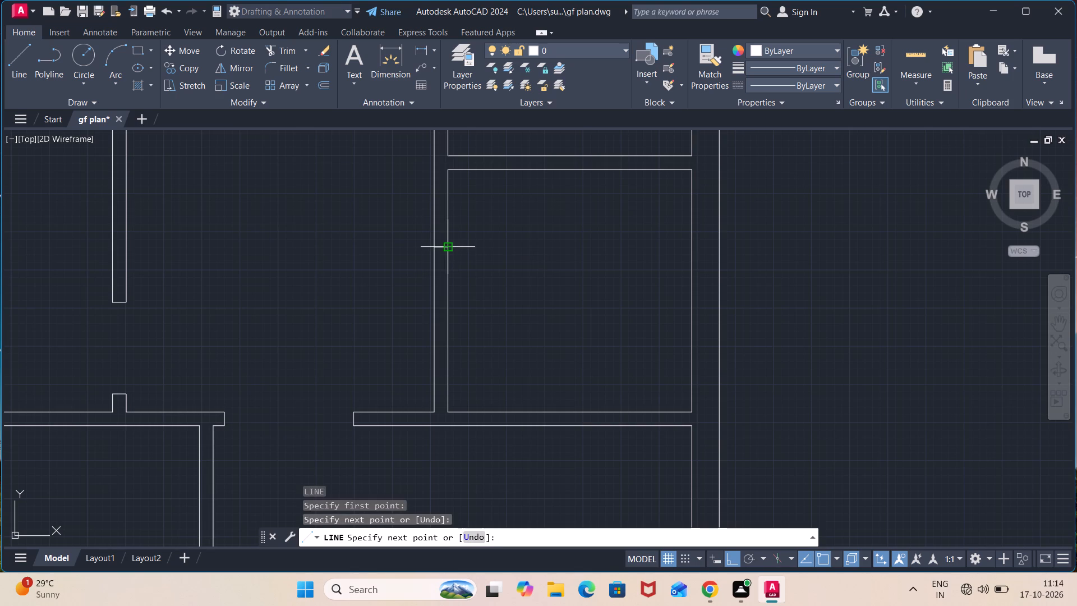
{"action": "key", "text": "Escape"}
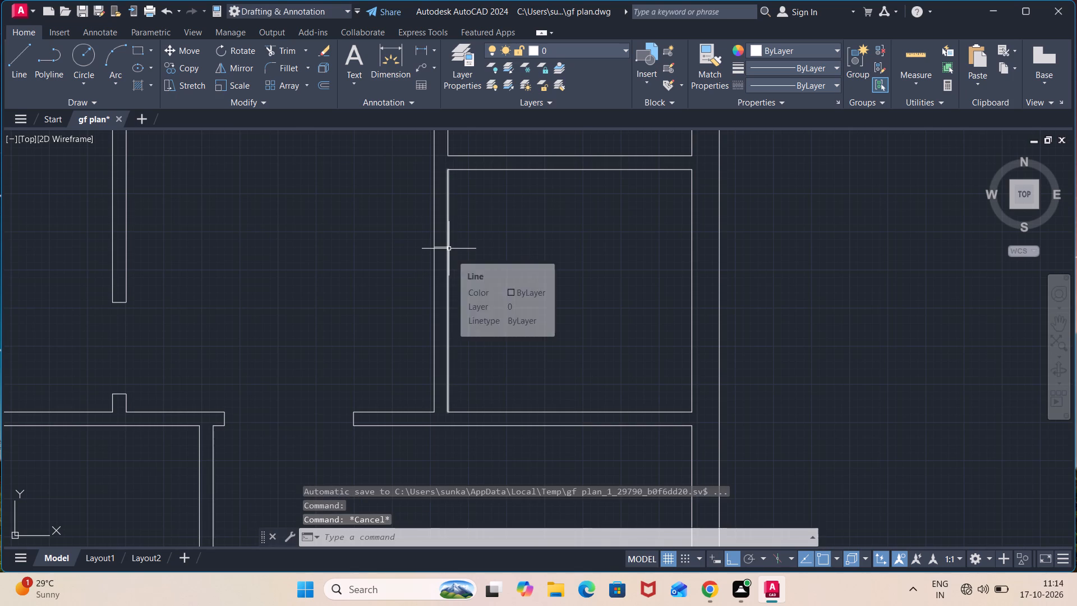
Offset this jamb line 2'6" downward to mark the door opening in the right-hand room's left partition.
{"action": "key", "text": "o"}
{"action": "key", "text": "Return"}
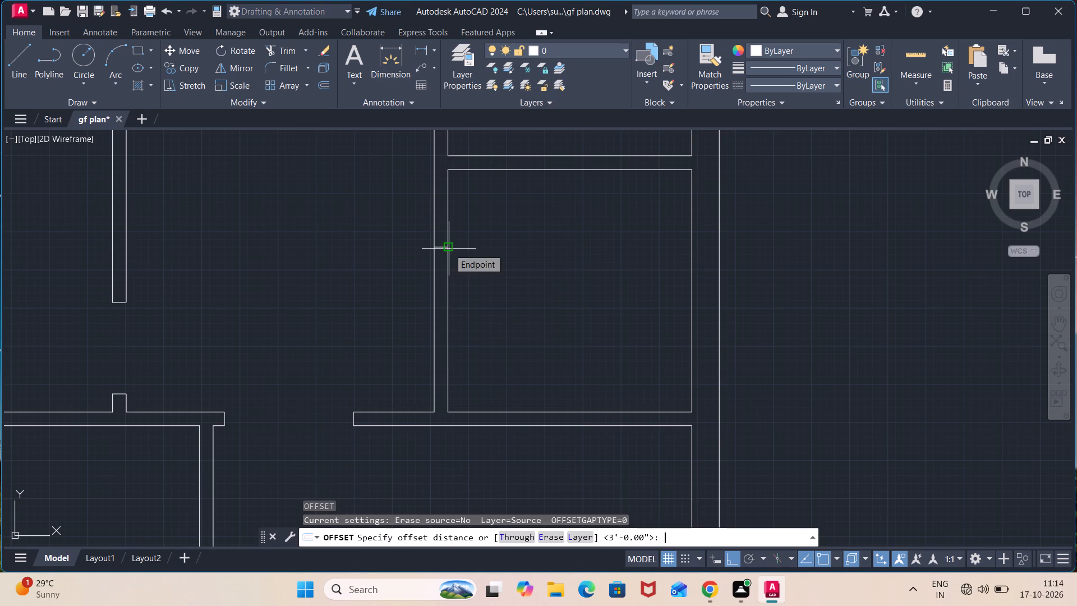
{"action": "type", "text": "2'6"}
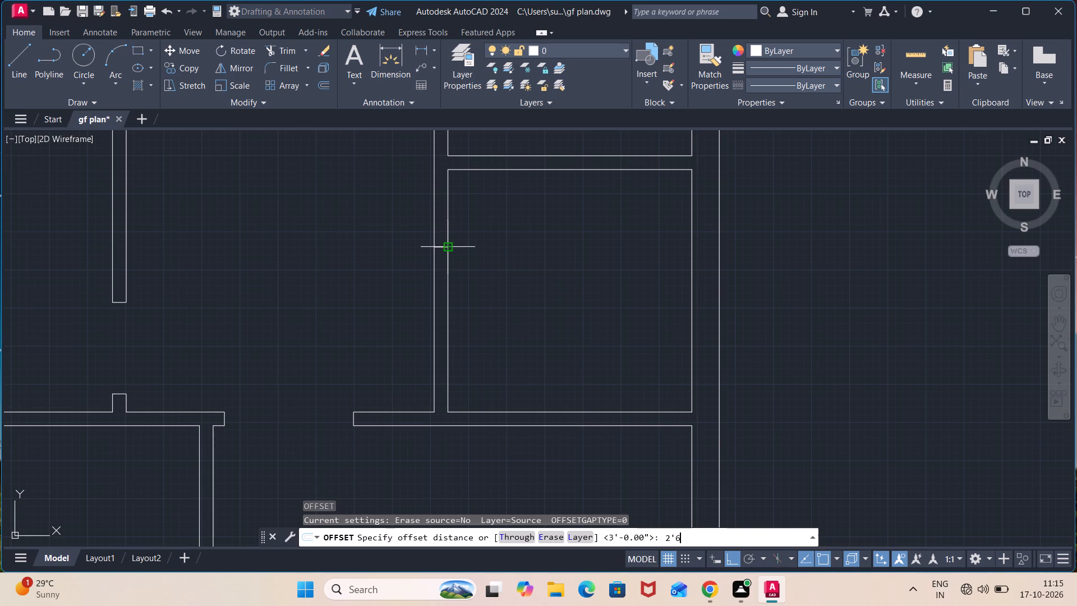
{"action": "key", "text": "shift+quotedbl"}
{"action": "key", "text": "Return"}
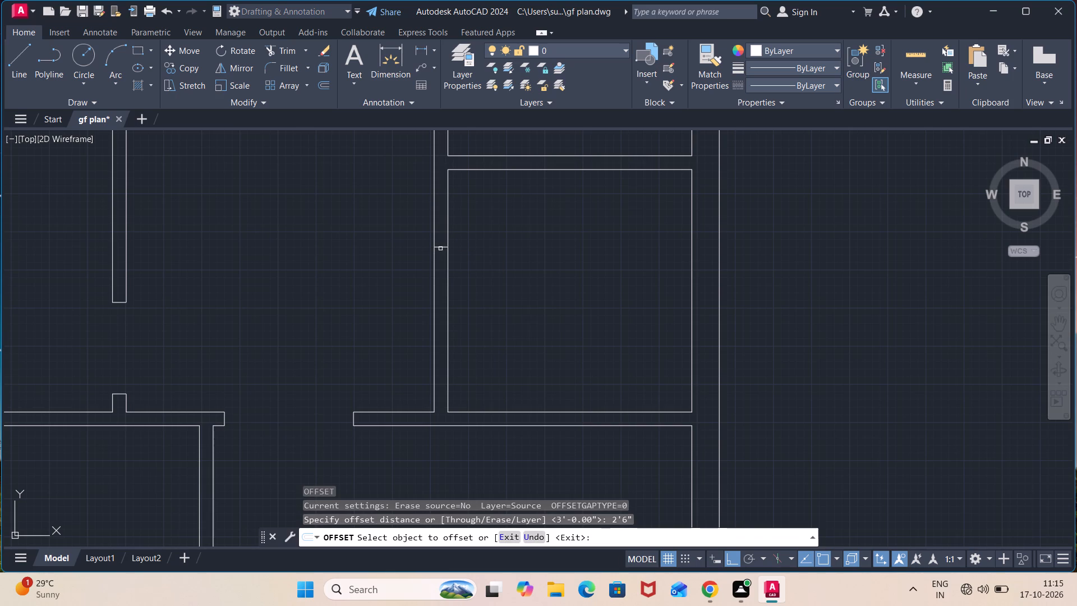
{"action": "left_click", "coordinate": [441, 246]}
{"action": "left_click", "coordinate": [441, 291]}
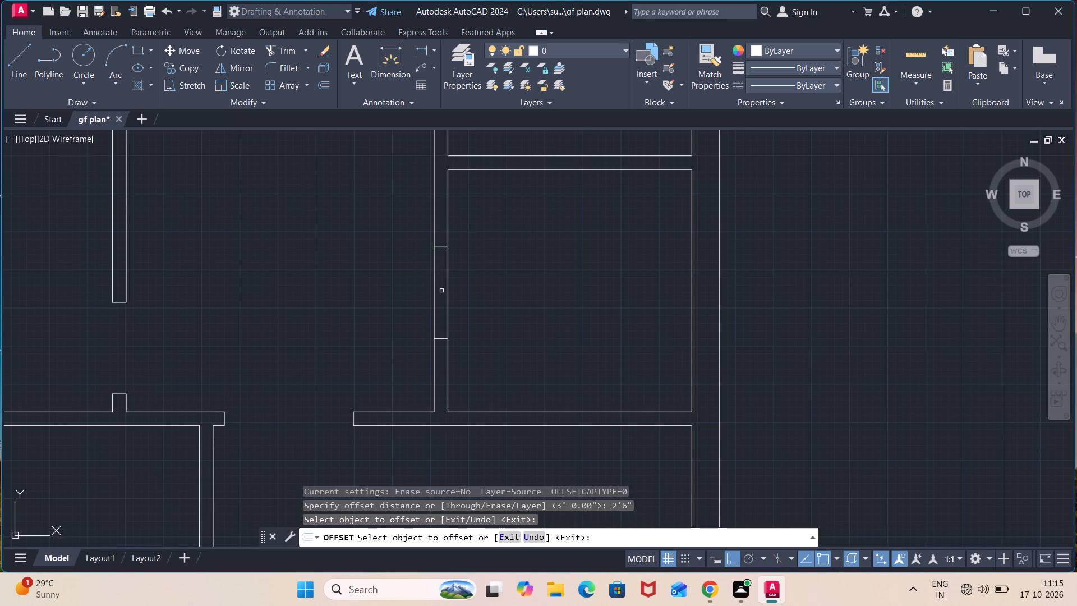
{"action": "key", "text": "Escape"}
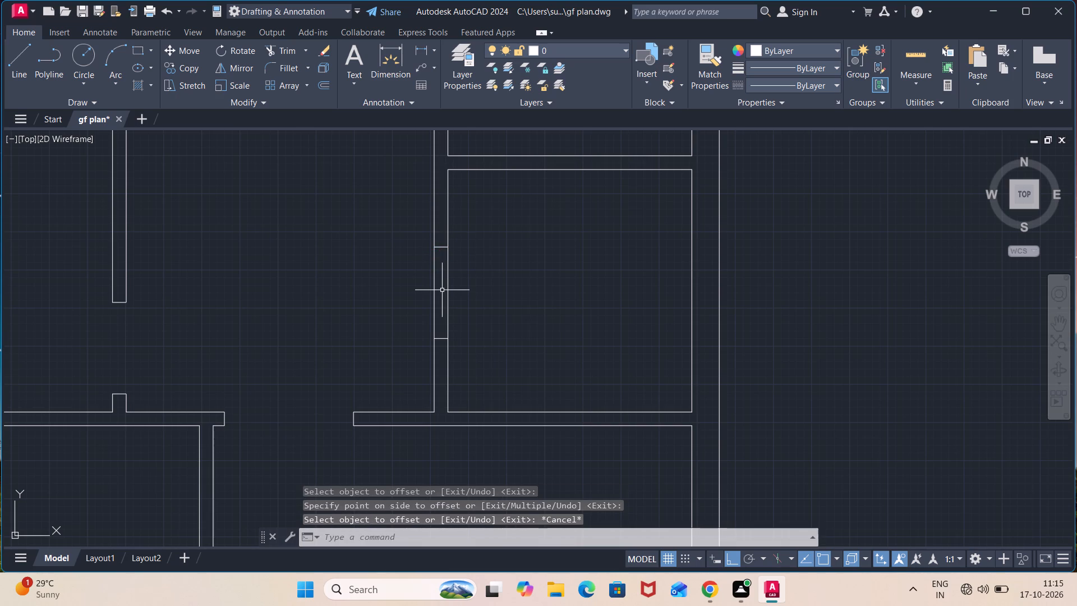
Delete the two jamb lines crossing the left partition of the right-hand room above the large room.
{"action": "left_click", "coordinate": [443, 245]}
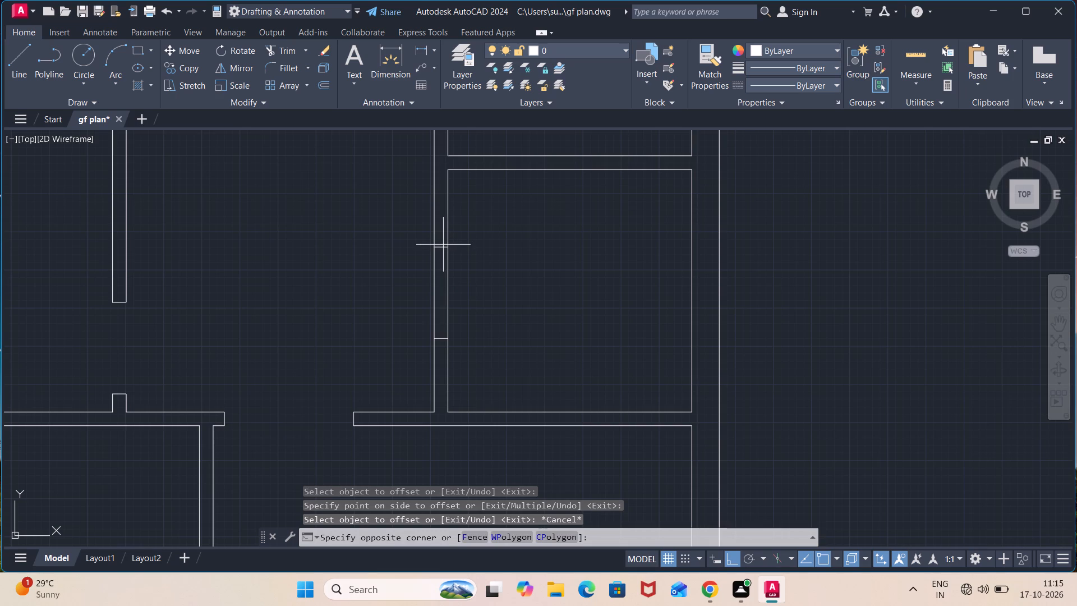
{"action": "left_click", "coordinate": [440, 348]}
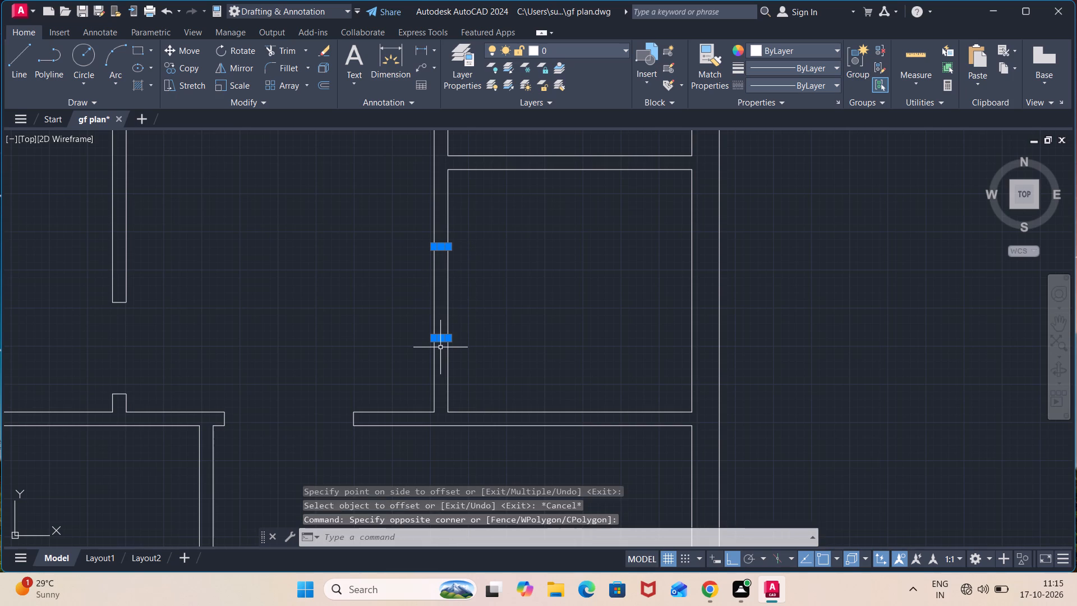
{"action": "key", "text": "Delete"}
Draw a horizontal jamb line across this partition, starting at the midpoint of the room's inner left wall line.
{"action": "key", "text": "l"}
{"action": "key", "text": "Return"}
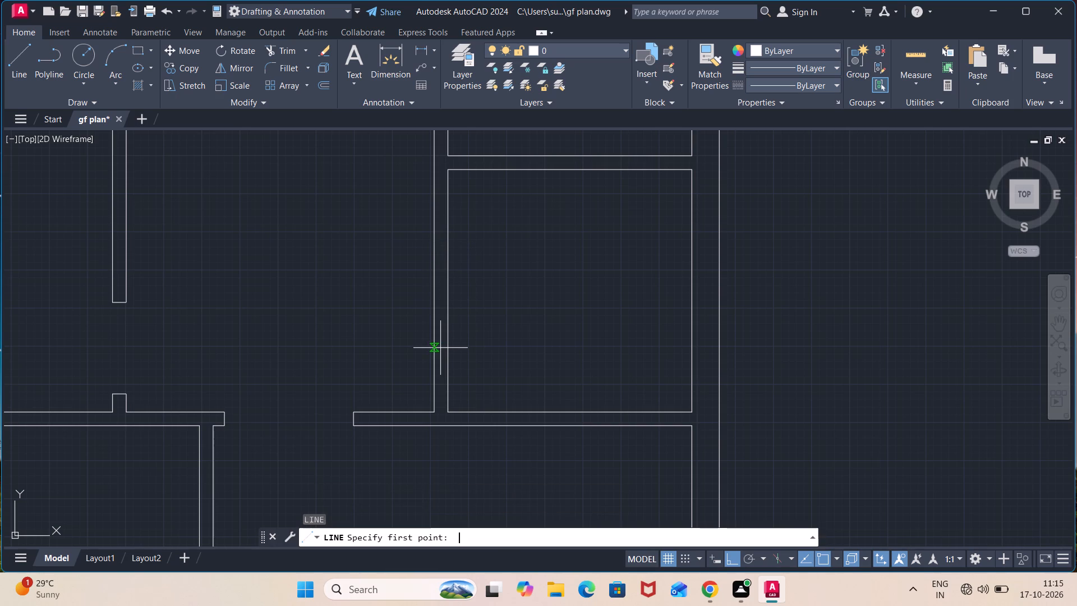
{"action": "left_click", "coordinate": [447, 292]}
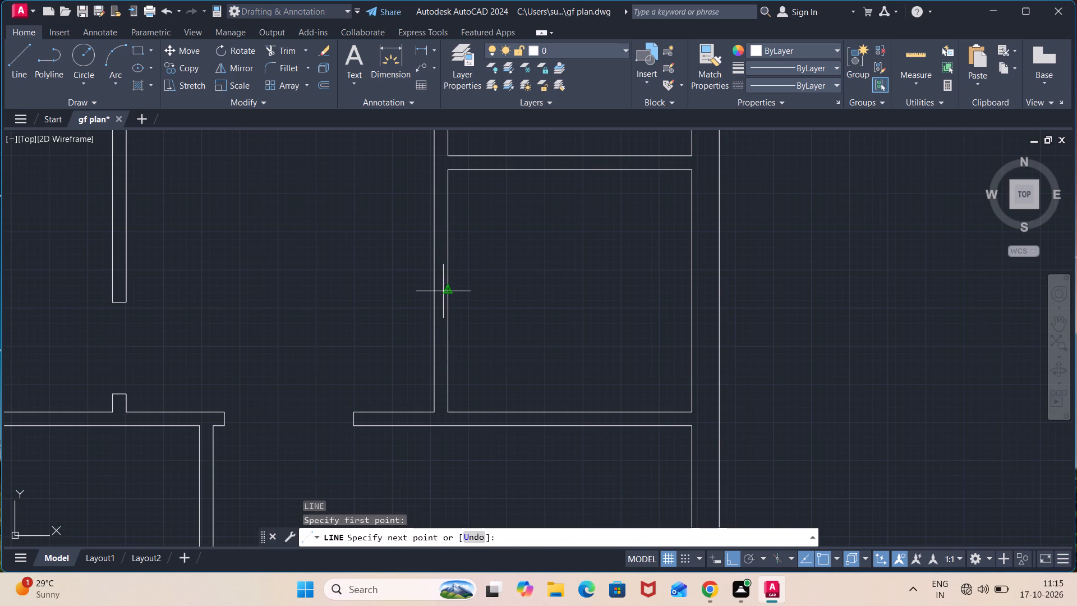
{"action": "left_click", "coordinate": [439, 291]}
{"action": "key", "text": "Escape"}
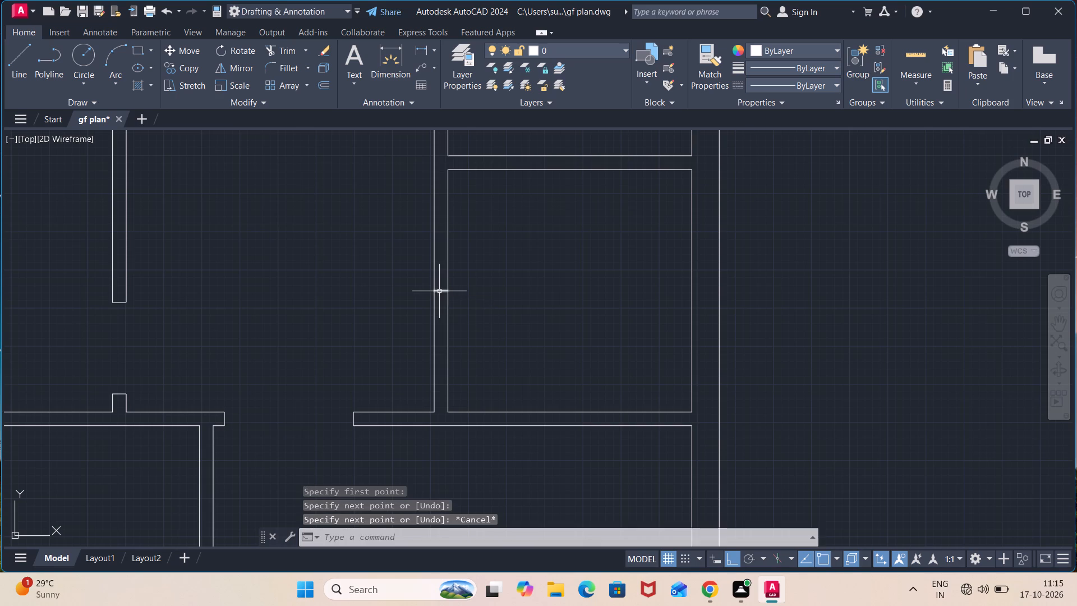
Offset the new jamb line 2'6" downward to mark the door opening.
{"action": "scroll", "coordinate": [439, 291], "scroll_direction": "up", "scroll_amount": 2}
{"action": "key", "text": "o"}
{"action": "key", "text": "Return"}
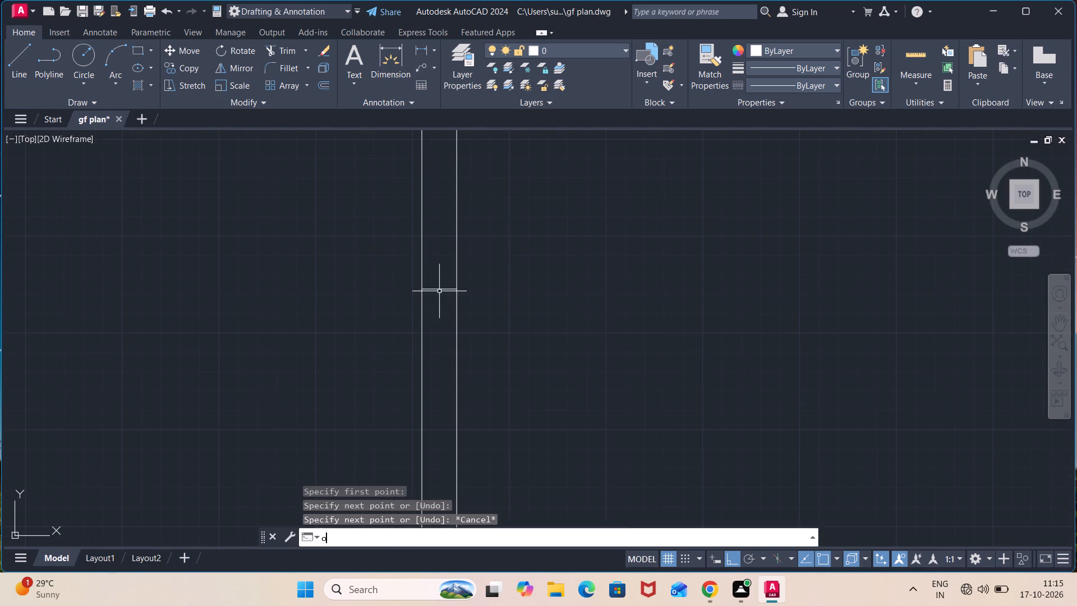
{"action": "key", "text": "Return"}
{"action": "left_click", "coordinate": [437, 290]}
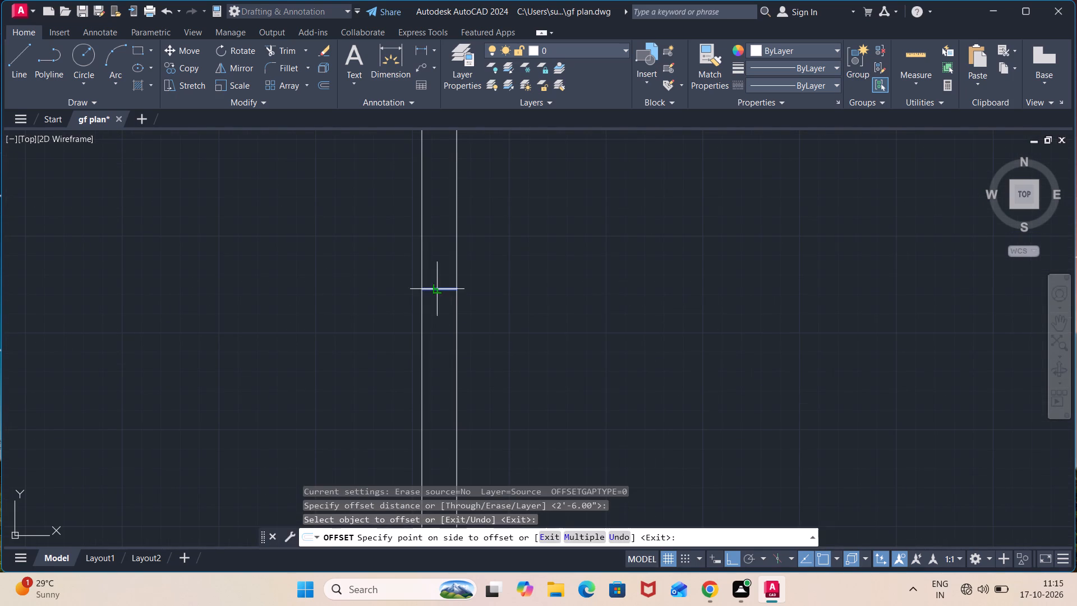
{"action": "scroll", "coordinate": [436, 355], "scroll_direction": "down", "scroll_amount": 2}
{"action": "middle_click_drag", "start_coordinate": [436, 355], "coordinate": [427, 315]}
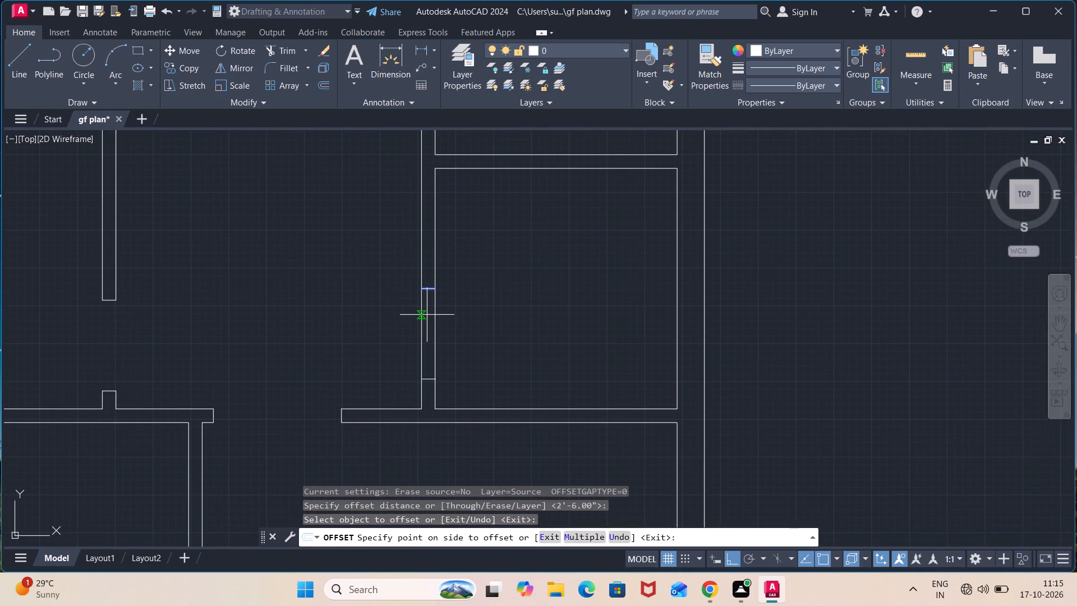
{"action": "left_click", "coordinate": [427, 336]}
{"action": "key", "text": "Escape"}
Trim both partition lines between the two jambs to open the doorway into the right-hand room.
{"action": "type", "text": "tr"}
{"action": "key", "text": "Return"}
{"action": "left_click", "coordinate": [450, 330]}
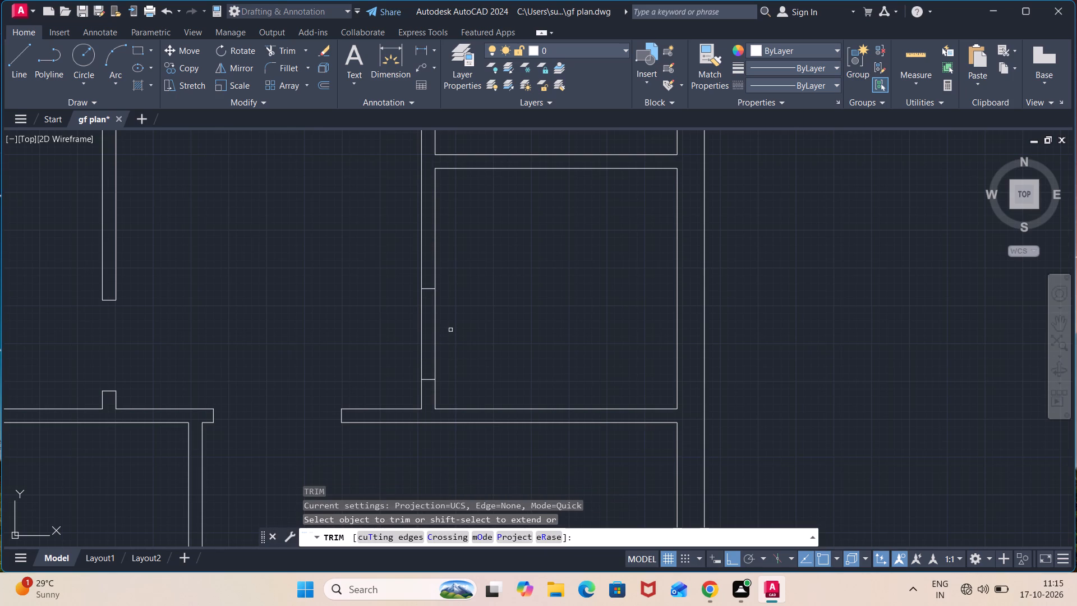
{"action": "left_click", "coordinate": [415, 337]}
{"action": "scroll", "coordinate": [415, 338], "scroll_direction": "down", "scroll_amount": 2}
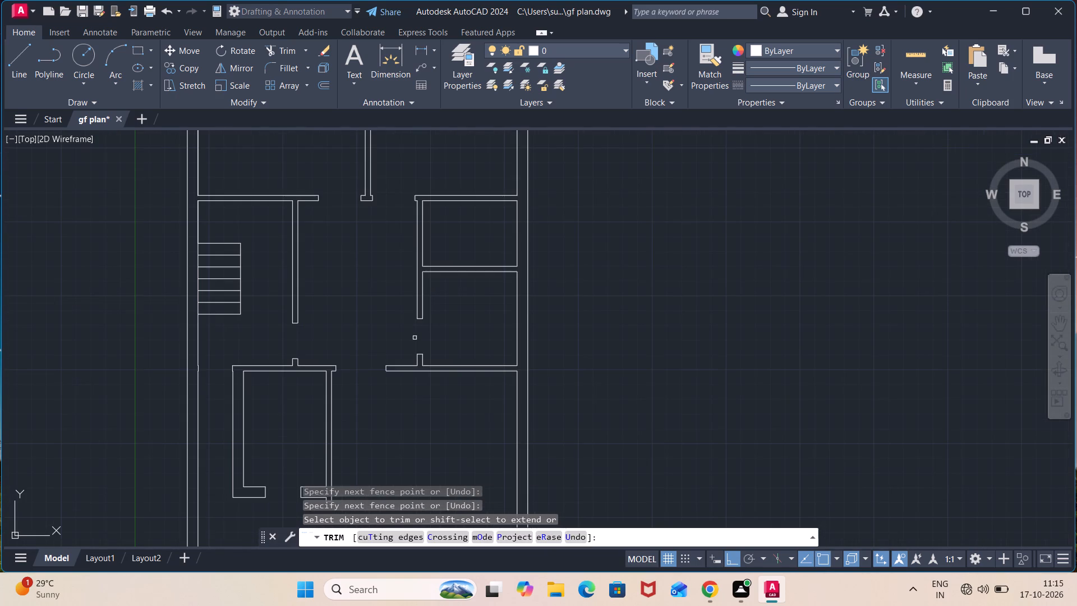
{"action": "middle_click_drag", "start_coordinate": [415, 338], "coordinate": [427, 378]}
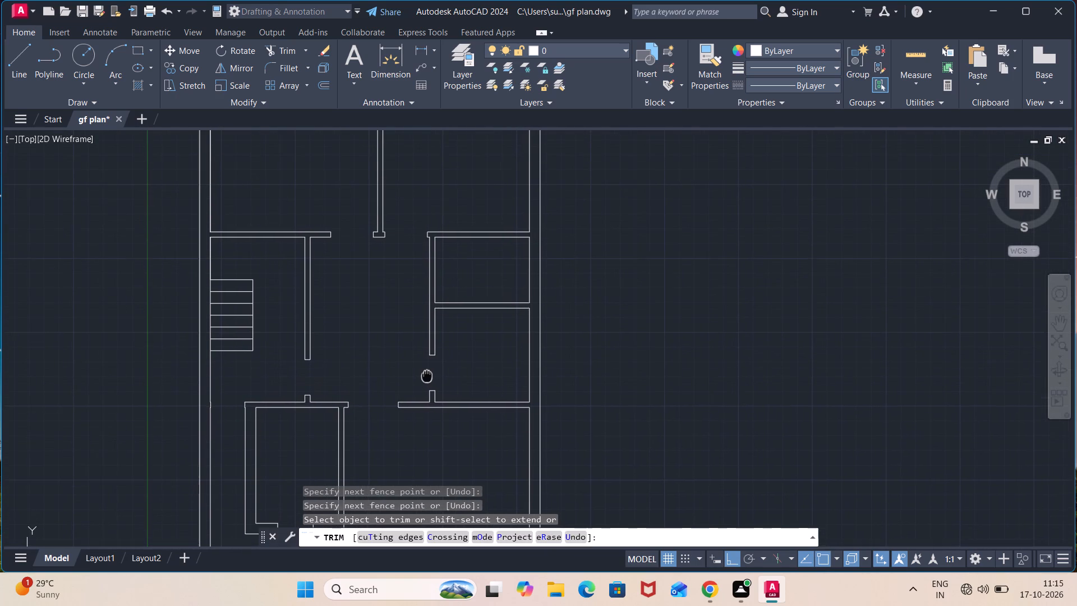
{"action": "middle_click_drag", "start_coordinate": [396, 310], "coordinate": [409, 348]}
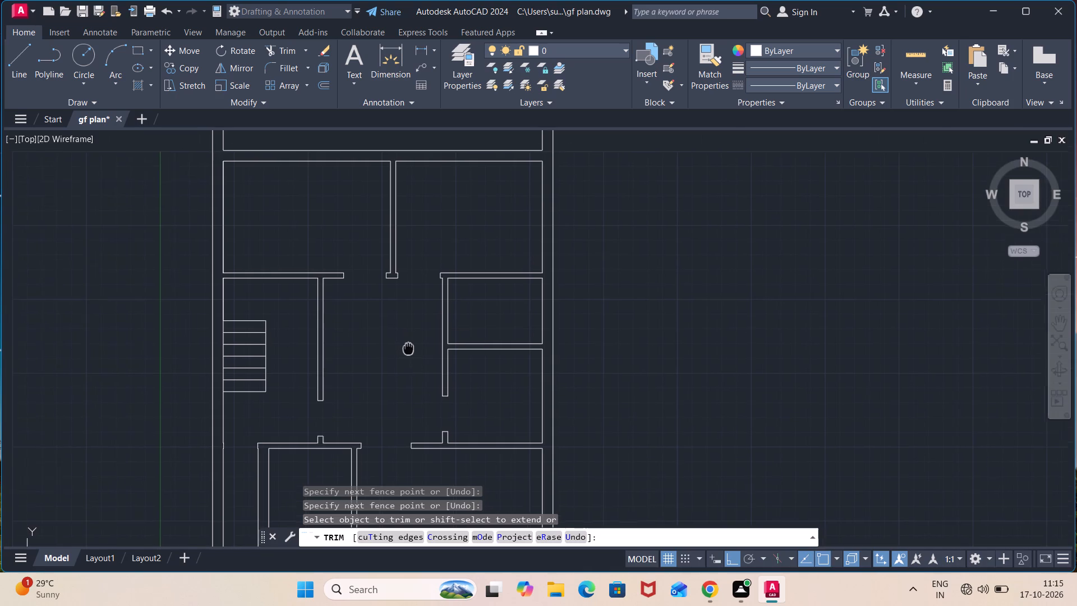
{"action": "middle_click_drag", "start_coordinate": [409, 348], "coordinate": [412, 355]}
{"action": "scroll", "coordinate": [412, 355], "scroll_direction": "down", "scroll_amount": 1}
{"action": "middle_click_drag", "start_coordinate": [412, 355], "coordinate": [394, 291]}
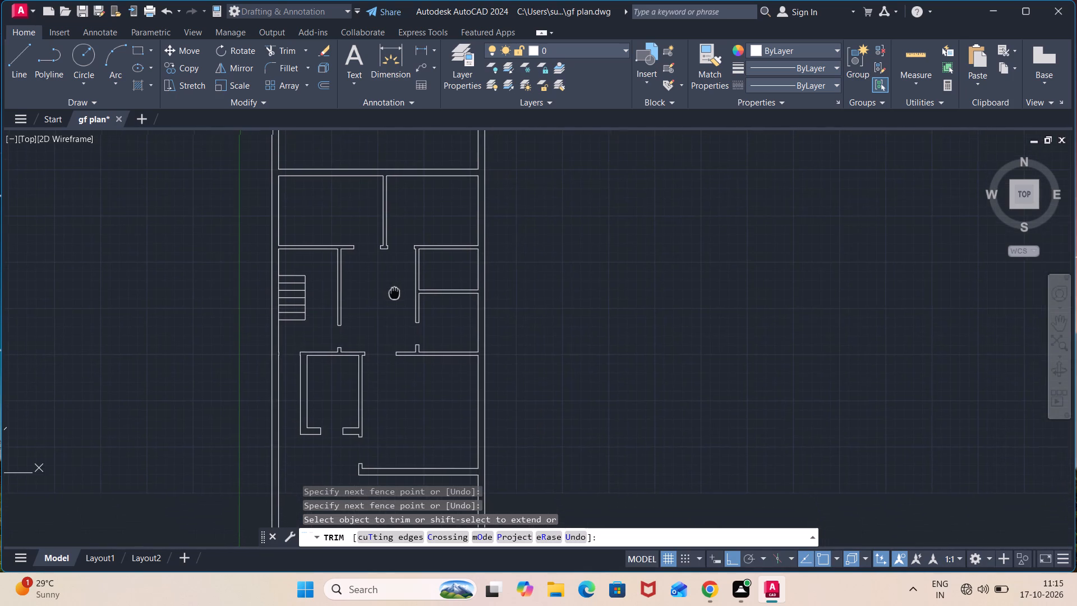
{"action": "middle_click_drag", "start_coordinate": [394, 291], "coordinate": [383, 233]}
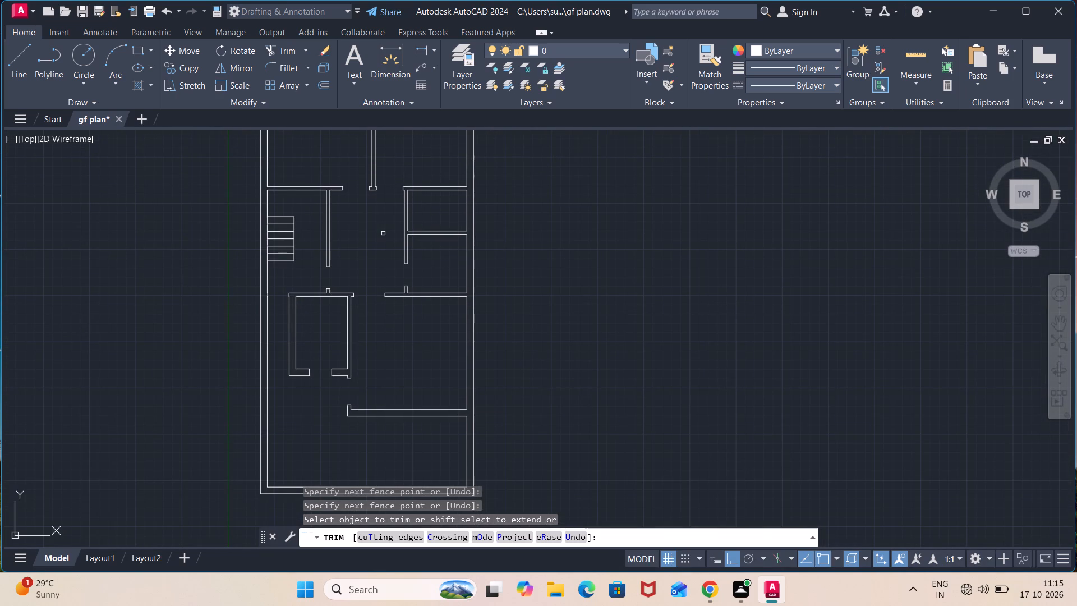
{"action": "key", "text": "Escape"}
{"action": "key", "text": "Escape"}
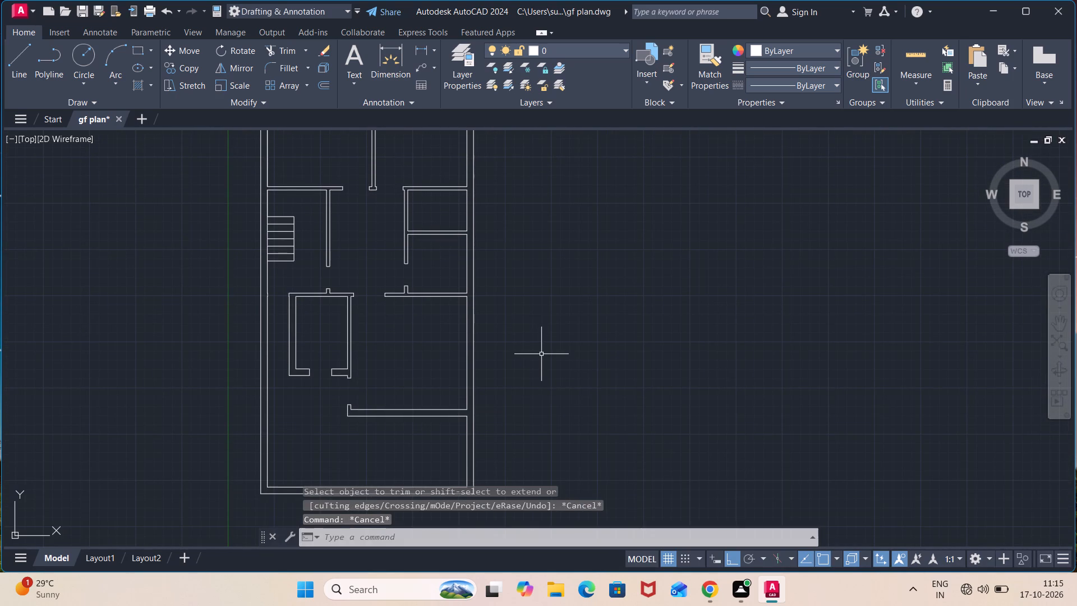
Draw an L-shaped door base in the empty space beside the plan, 2'6" downward and 2'6" to the right.
{"action": "key", "text": "l"}
{"action": "key", "text": "Return"}
{"action": "left_click", "coordinate": [541, 354]}
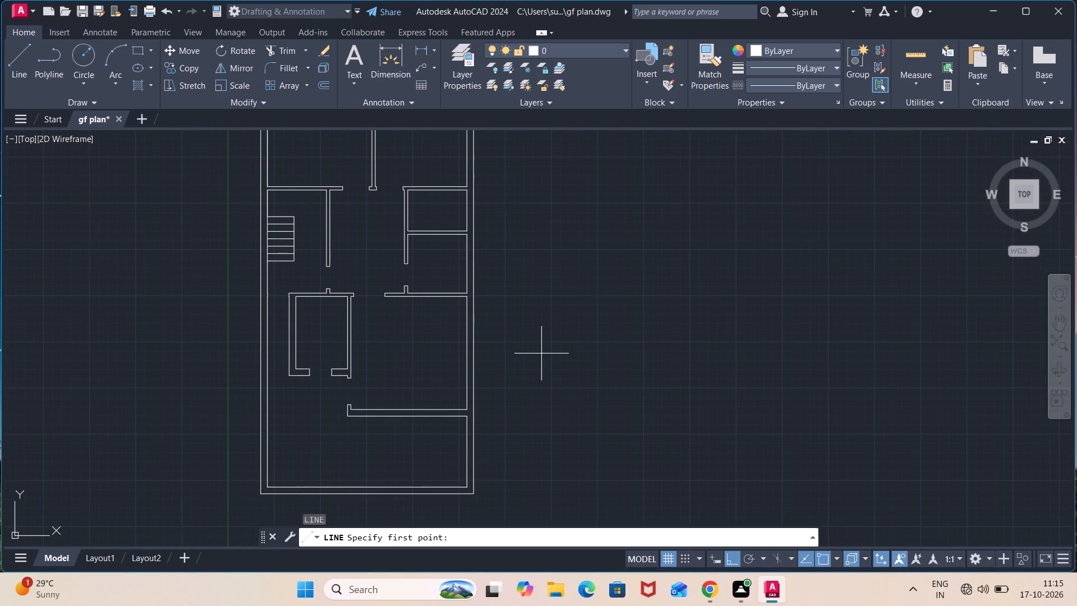
{"action": "left_click", "coordinate": [533, 306]}
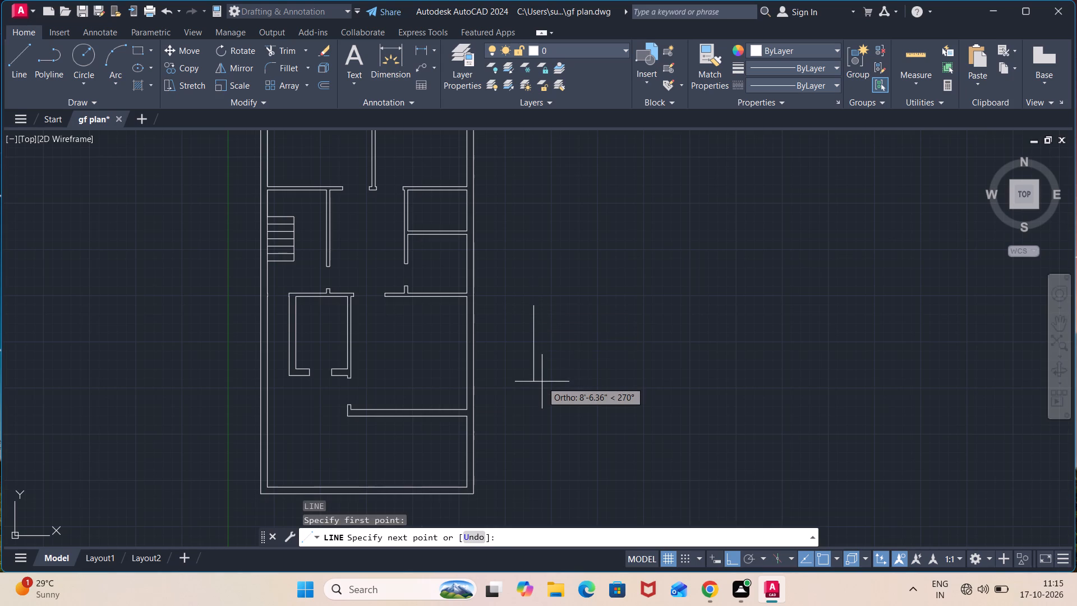
{"action": "type", "text": "2'6\""}
{"action": "key", "text": "Return"}
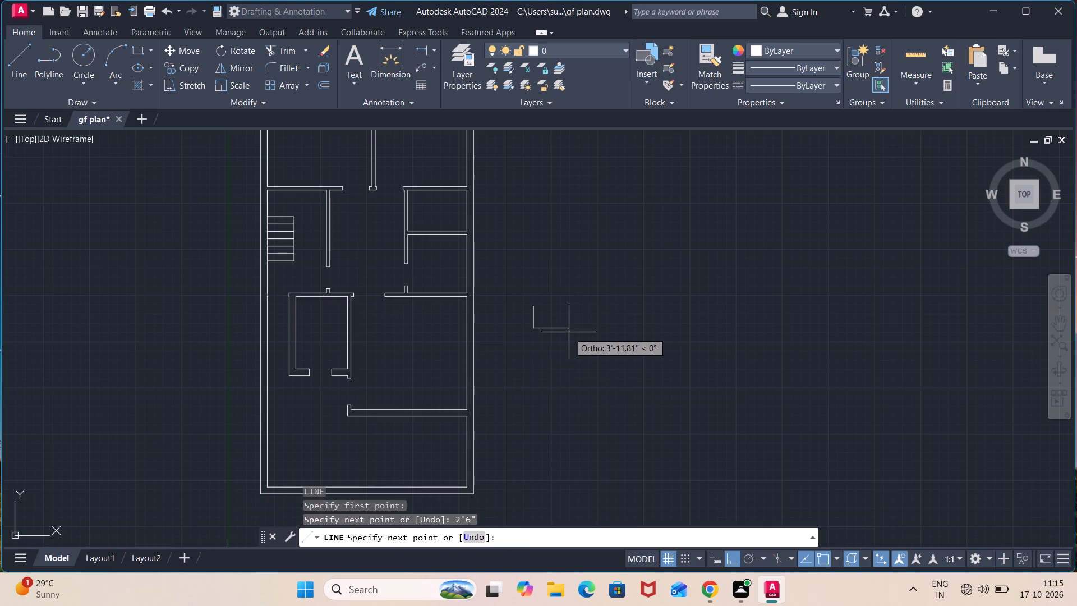
{"action": "type", "text": "2'6\""}
{"action": "key", "text": "Return"}
{"action": "key", "text": "Escape"}
{"action": "scroll", "coordinate": [563, 319], "scroll_direction": "up", "scroll_amount": 1}
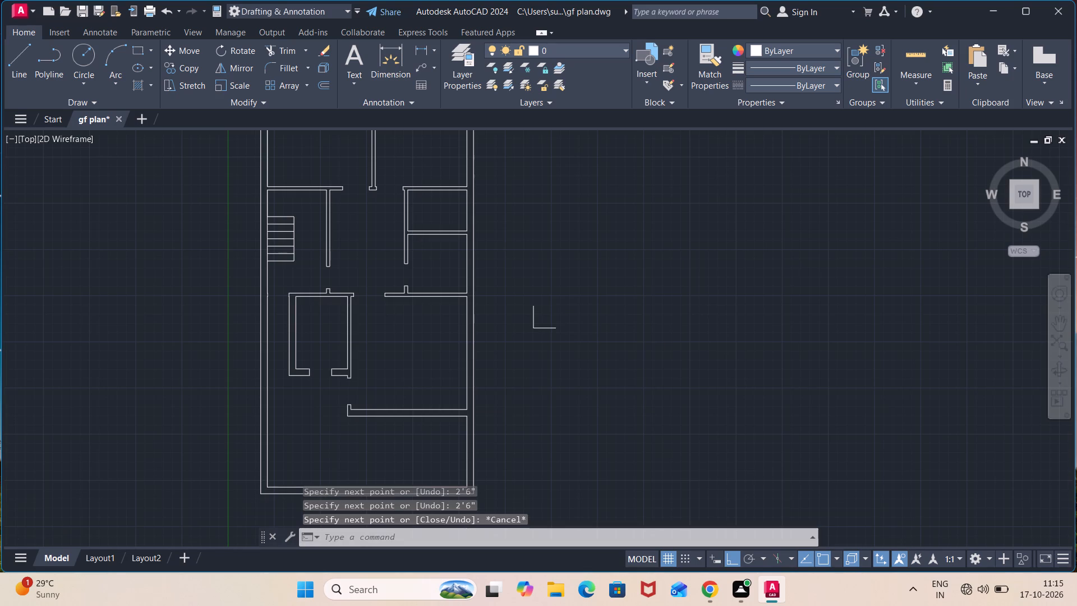
Offset the vertical line of the L-shape 2" to the right to give the door leaf its thickness.
{"action": "key", "text": "o"}
{"action": "key", "text": "Return"}
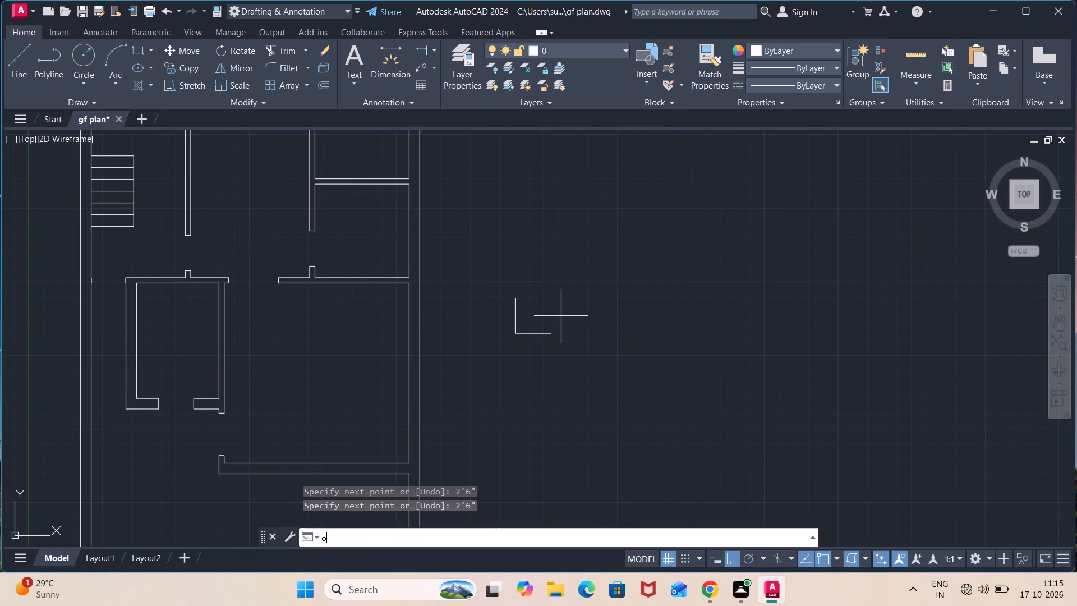
{"action": "type", "text": "2\""}
{"action": "key", "text": "Return"}
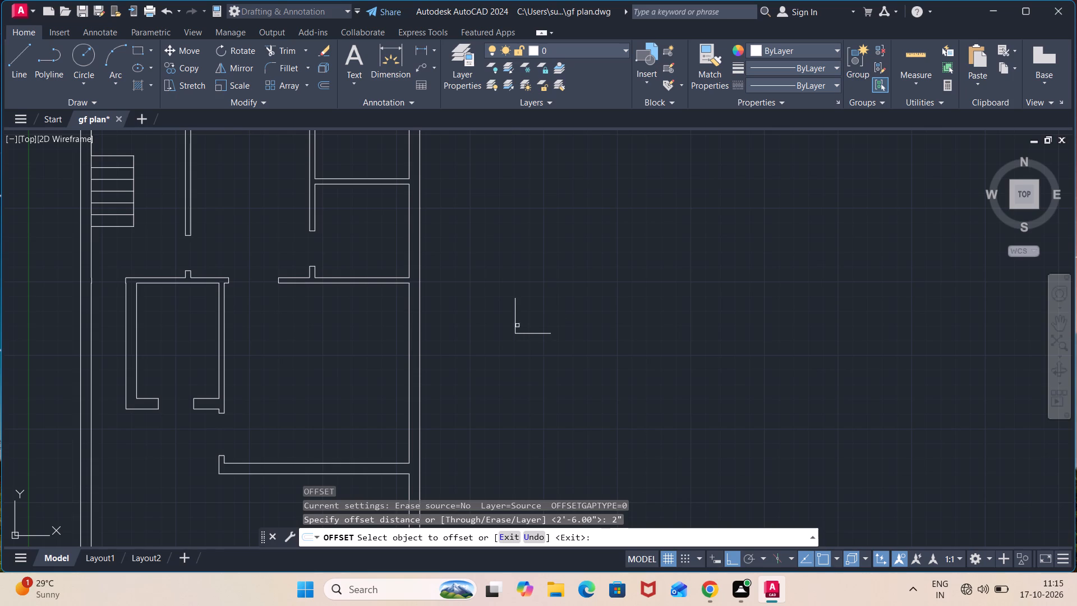
{"action": "left_click", "coordinate": [516, 323]}
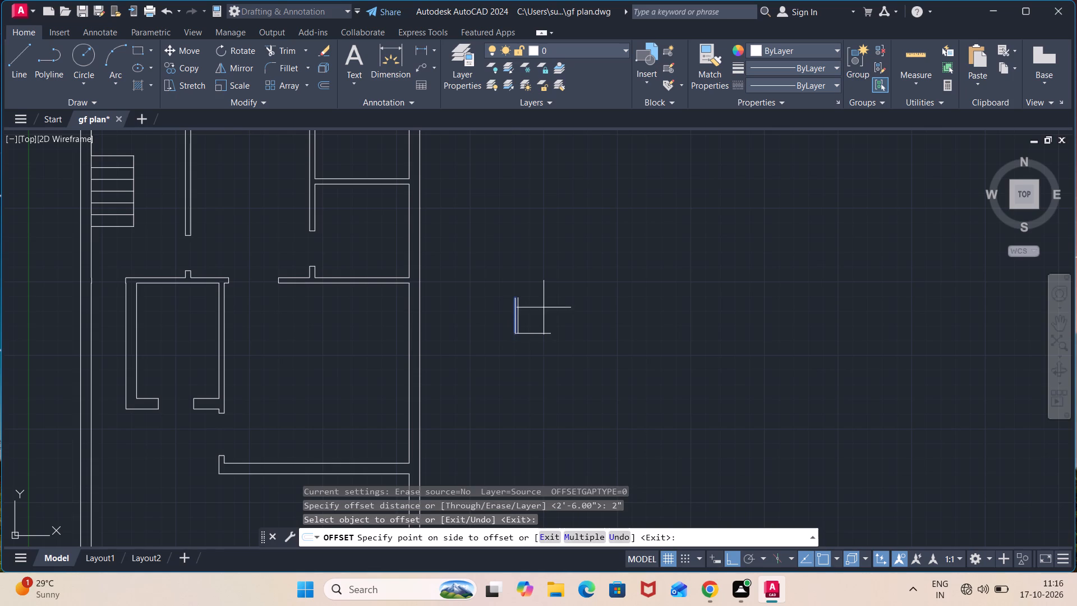
{"action": "left_click", "coordinate": [544, 306]}
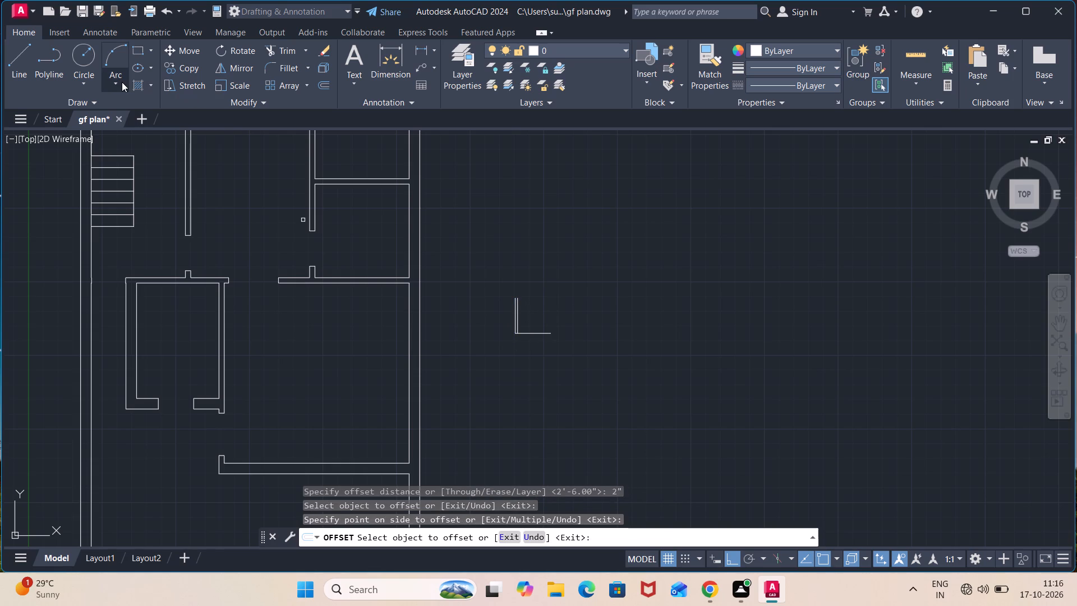
Draw the door swing with a Start, End, Direction arc from the leaf's outer top corner to the base line's right end.
{"action": "left_click", "coordinate": [122, 82]}
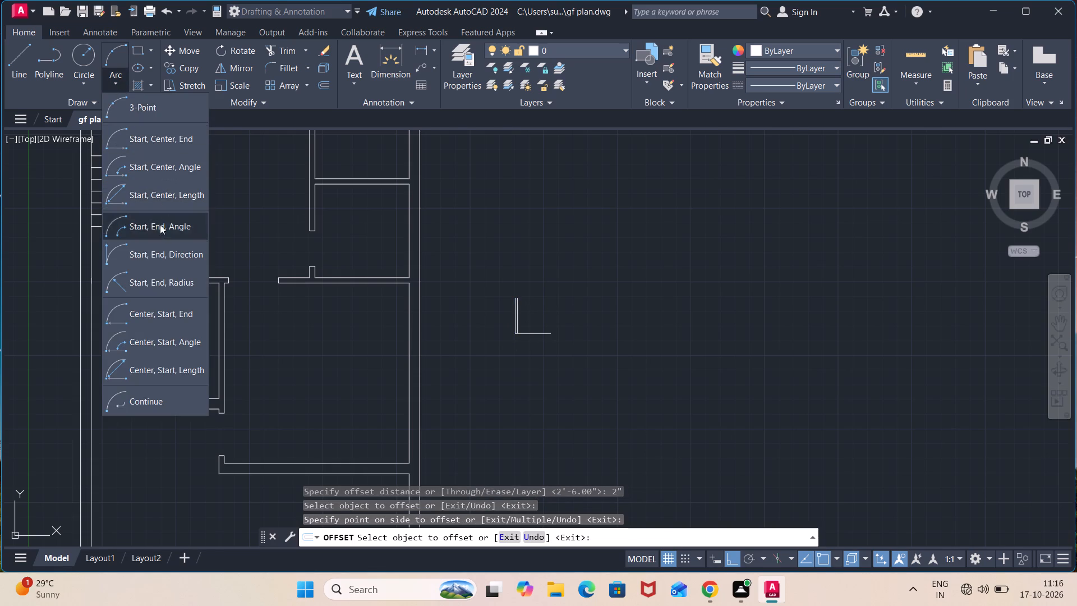
{"action": "left_click", "coordinate": [169, 251]}
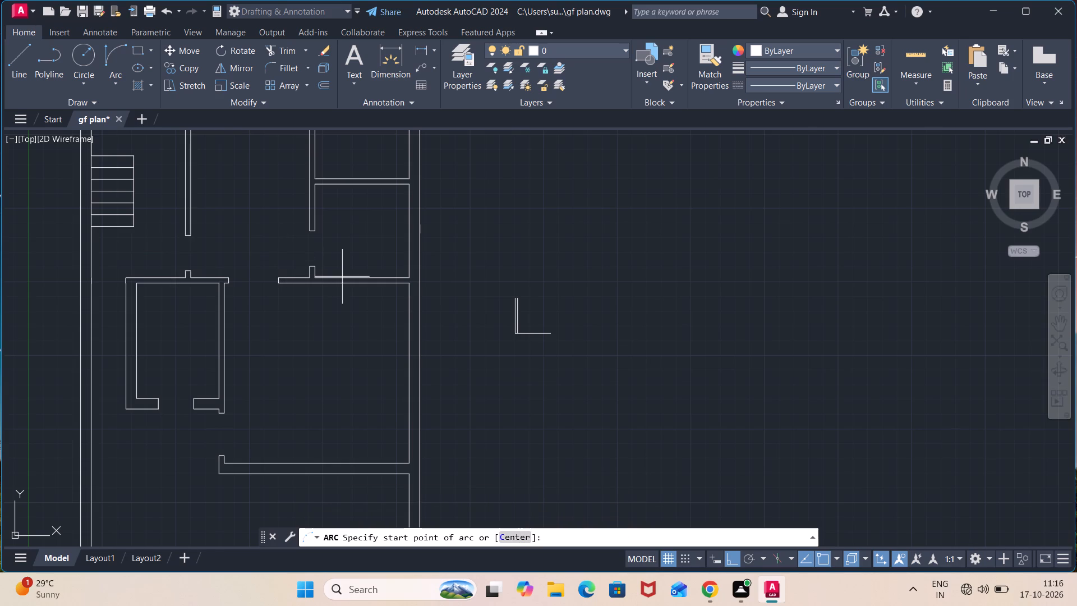
{"action": "middle_click_drag", "start_coordinate": [474, 271], "coordinate": [335, 211]}
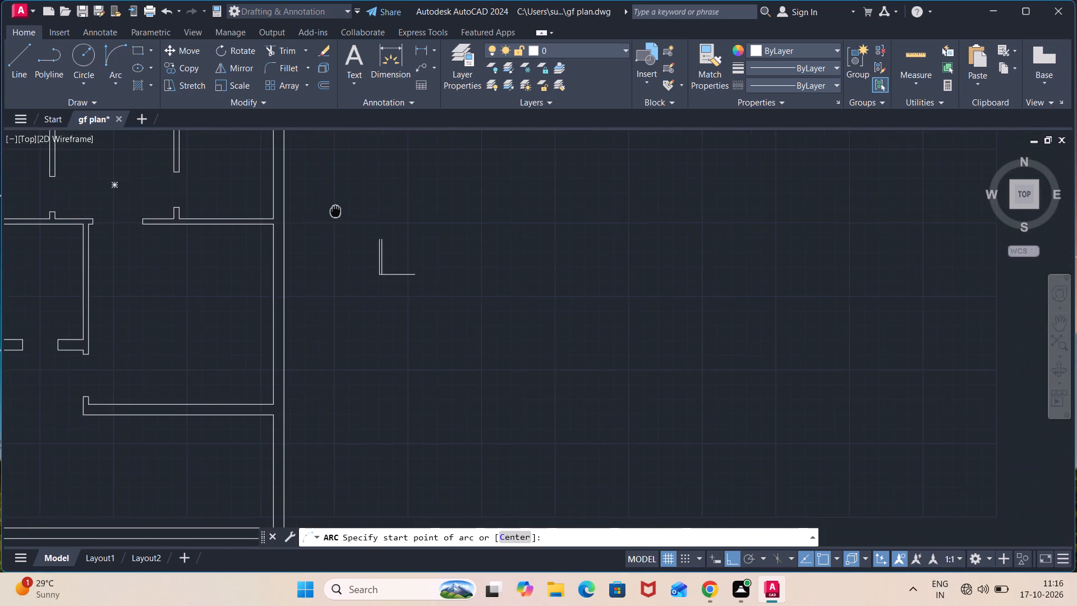
{"action": "middle_click_drag", "start_coordinate": [335, 211], "coordinate": [317, 198]}
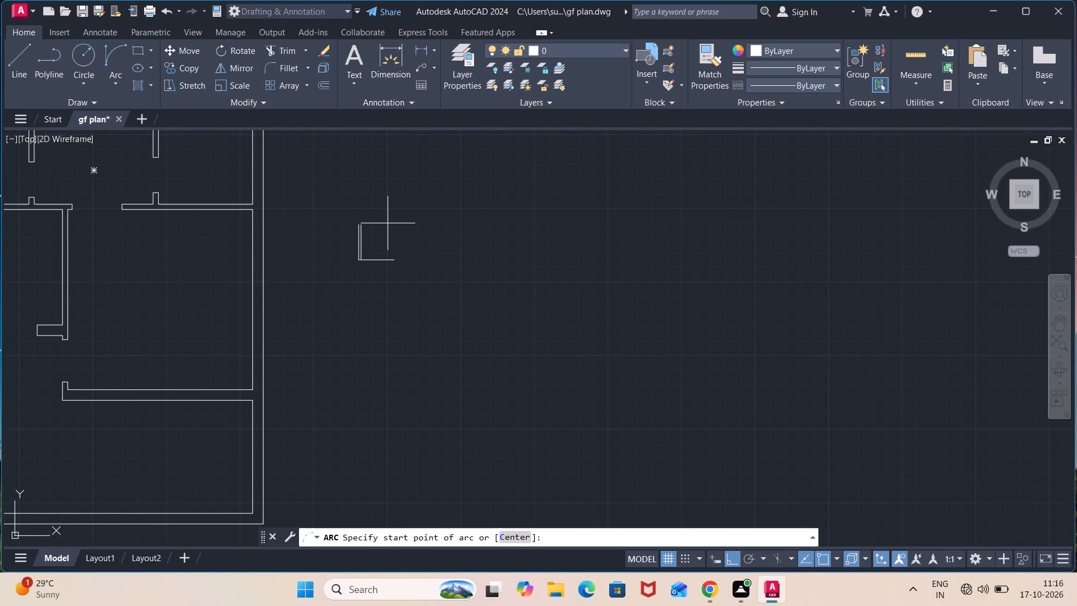
{"action": "scroll", "coordinate": [356, 223], "scroll_direction": "up", "scroll_amount": 2}
{"action": "left_click", "coordinate": [356, 224]}
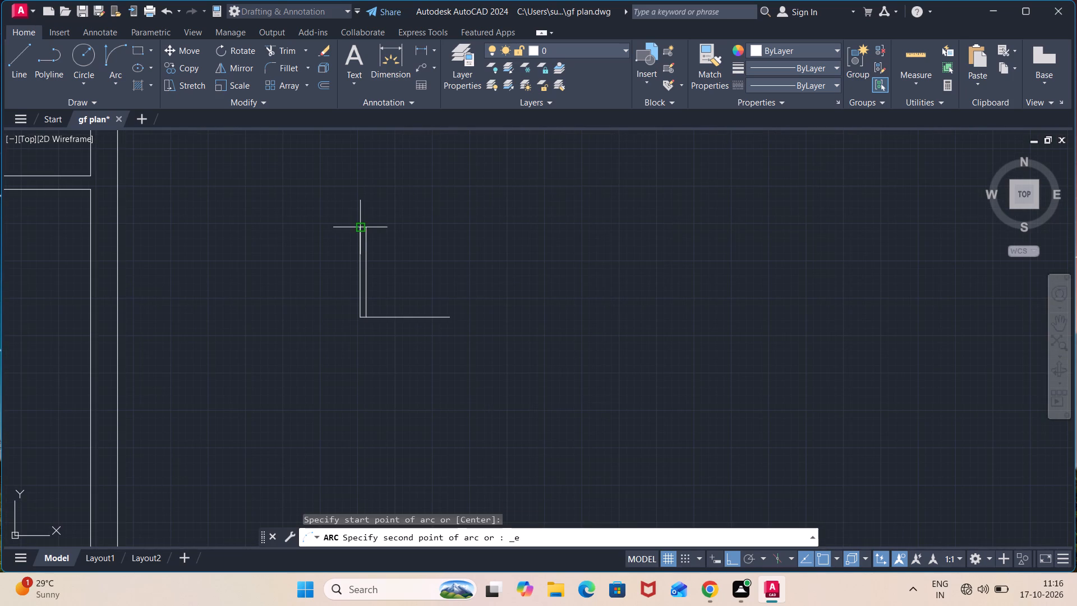
{"action": "left_click", "coordinate": [448, 316]}
{"action": "left_click", "coordinate": [448, 284]}
{"action": "scroll", "coordinate": [403, 247], "scroll_direction": "up", "scroll_amount": 2}
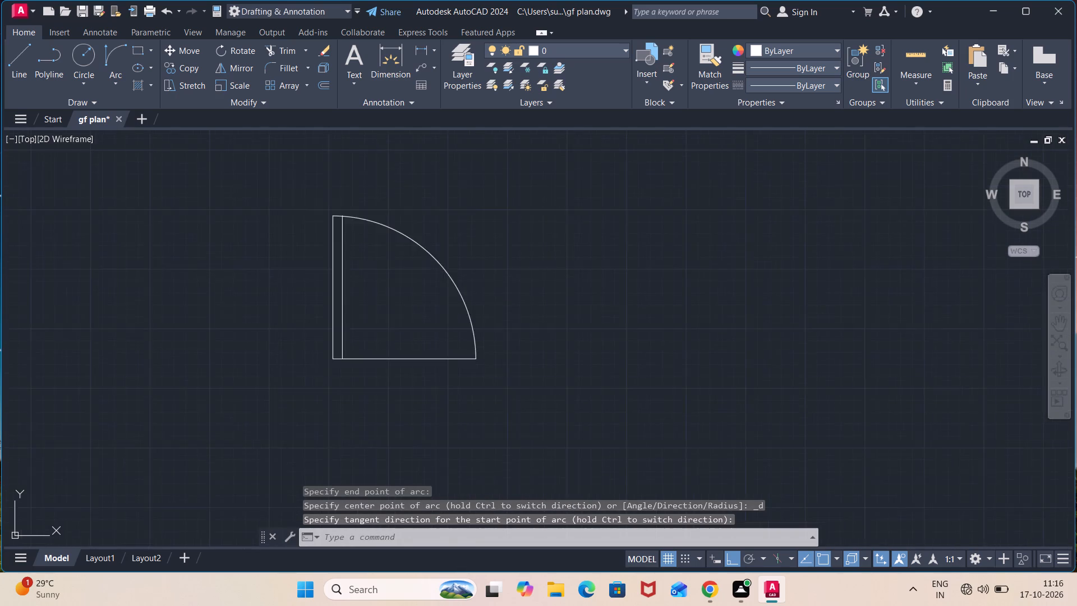
Trim the short overshoot of the door leaf's inner vertical line above the swing arc.
{"action": "scroll", "coordinate": [398, 245], "scroll_direction": "up", "scroll_amount": 1}
{"action": "middle_click_drag", "start_coordinate": [348, 238], "coordinate": [409, 345]}
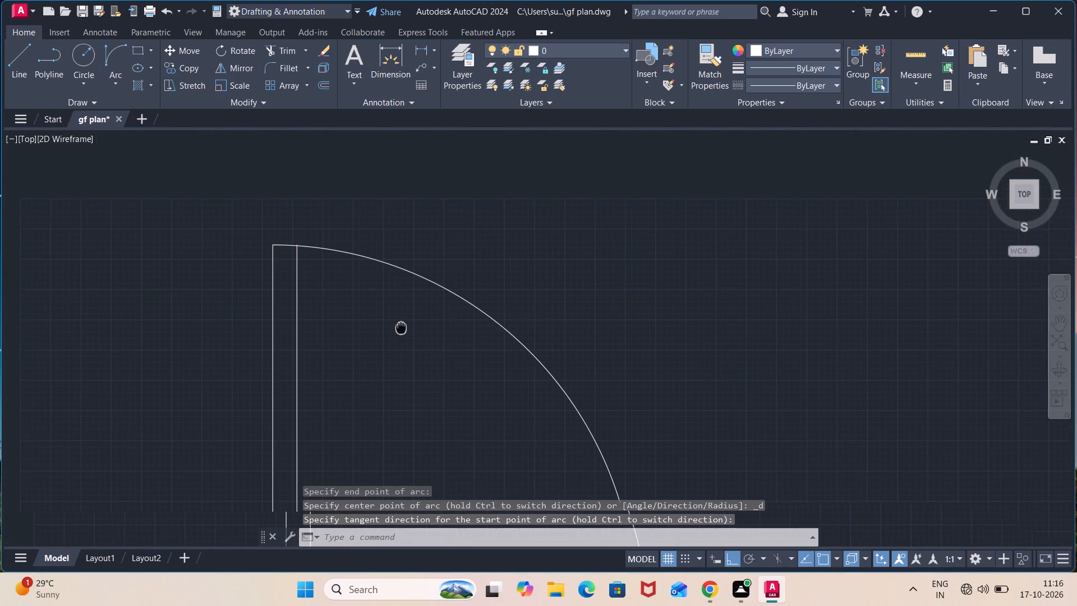
{"action": "scroll", "coordinate": [279, 245], "scroll_direction": "up", "scroll_amount": 1}
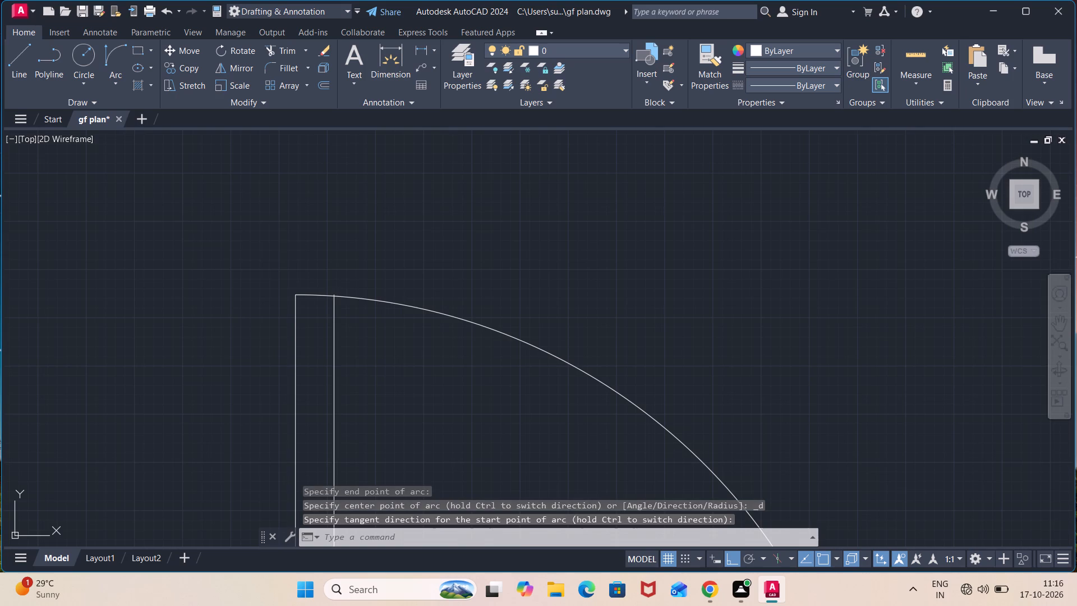
{"action": "scroll", "coordinate": [375, 299], "scroll_direction": "up", "scroll_amount": 1}
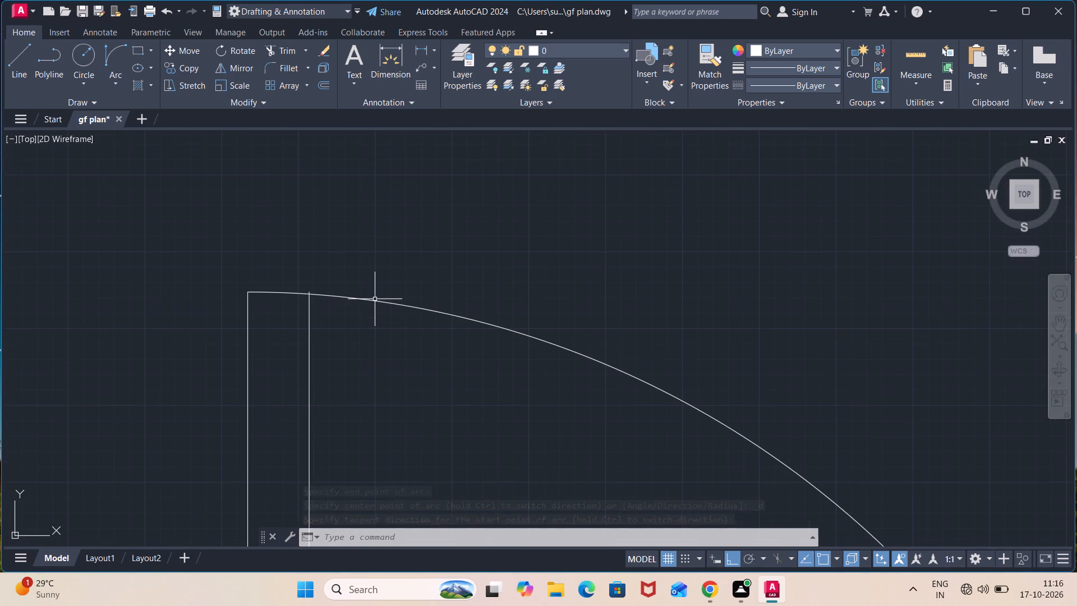
{"action": "scroll", "coordinate": [375, 299], "scroll_direction": "up", "scroll_amount": 3}
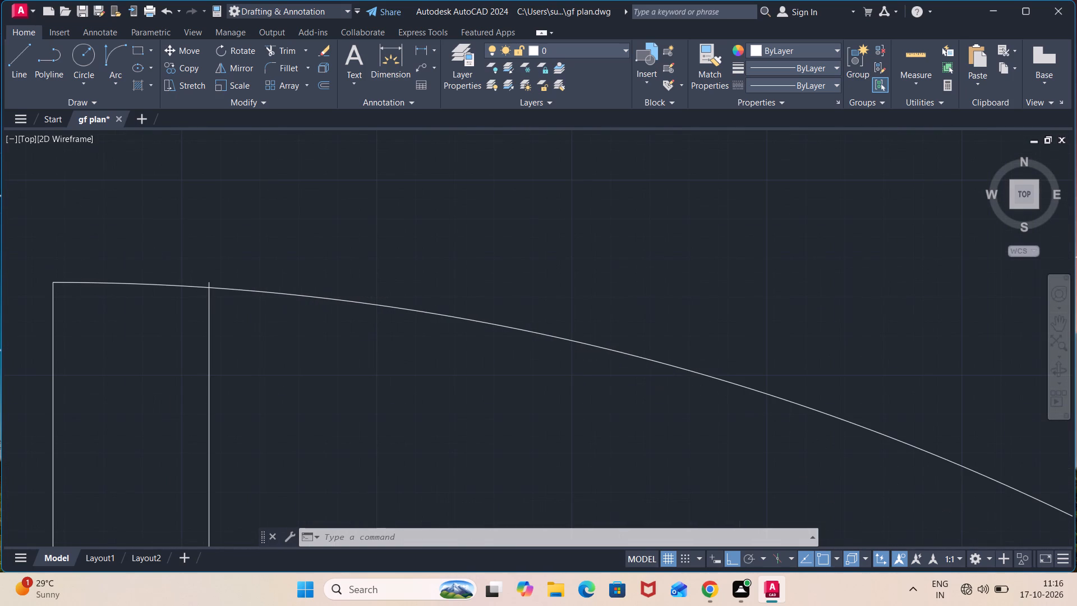
{"action": "type", "text": "tr"}
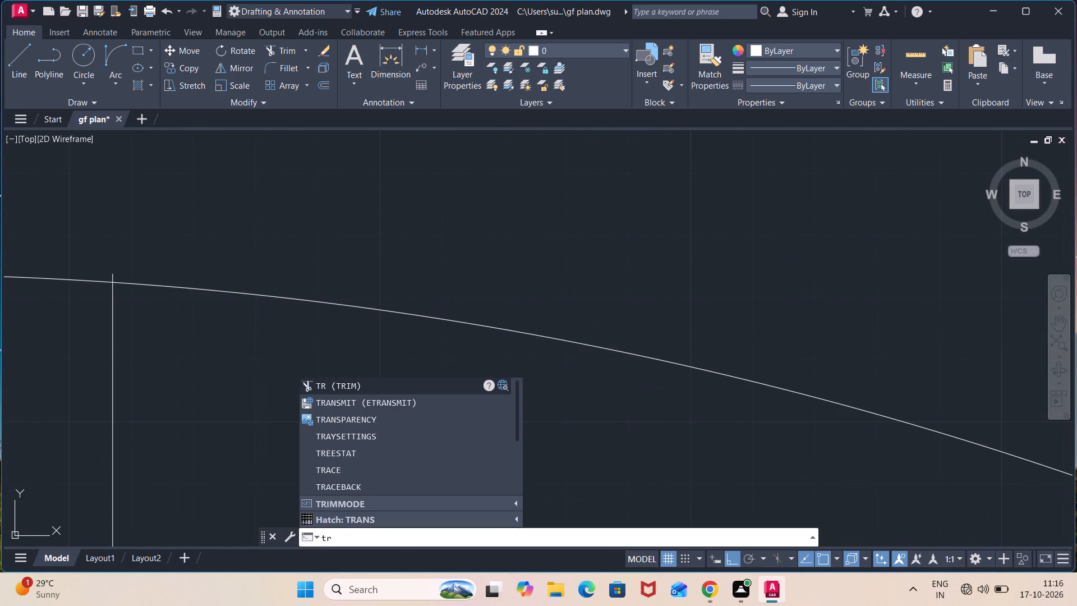
{"action": "key", "text": "Return"}
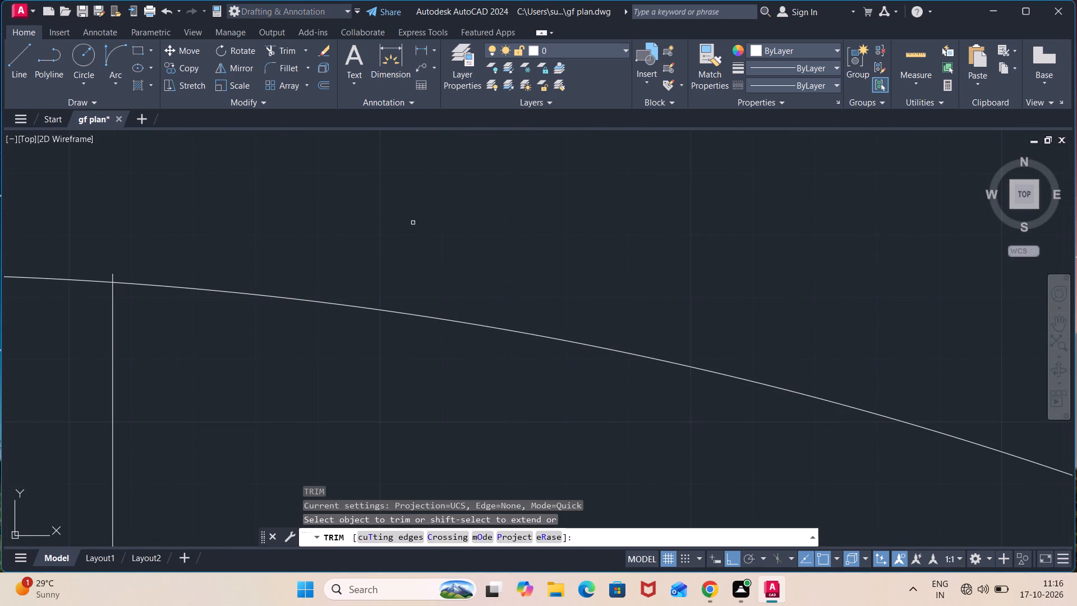
{"action": "left_click", "coordinate": [114, 275]}
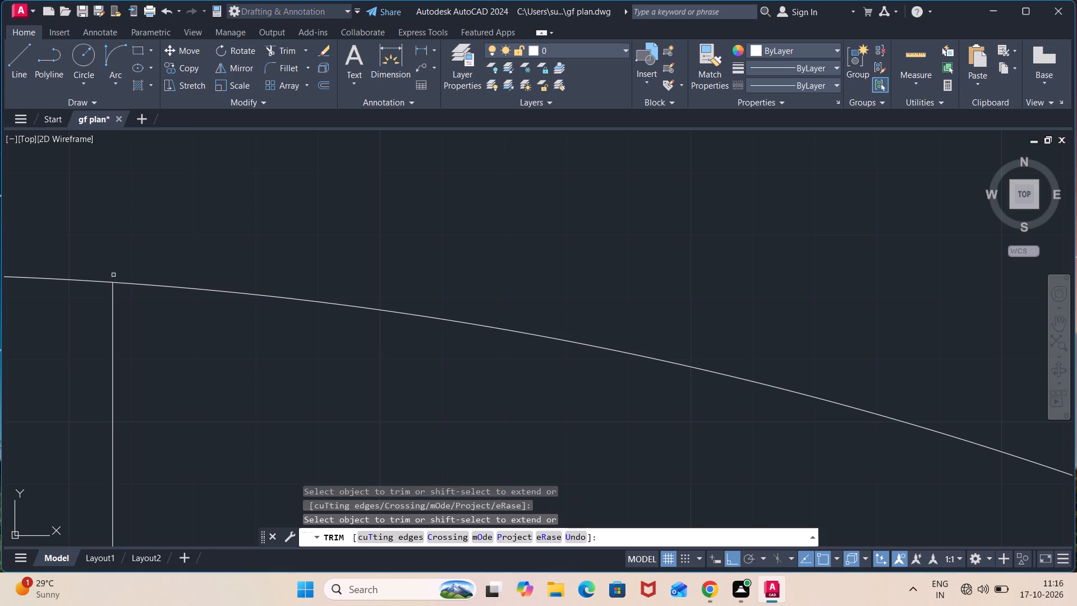
{"action": "key", "text": "Escape"}
Move the door symbol by its lower-left corner onto the left jamb's lower corner in the small inner room's bottom doorway.
{"action": "scroll", "coordinate": [123, 272], "scroll_direction": "down", "scroll_amount": 5}
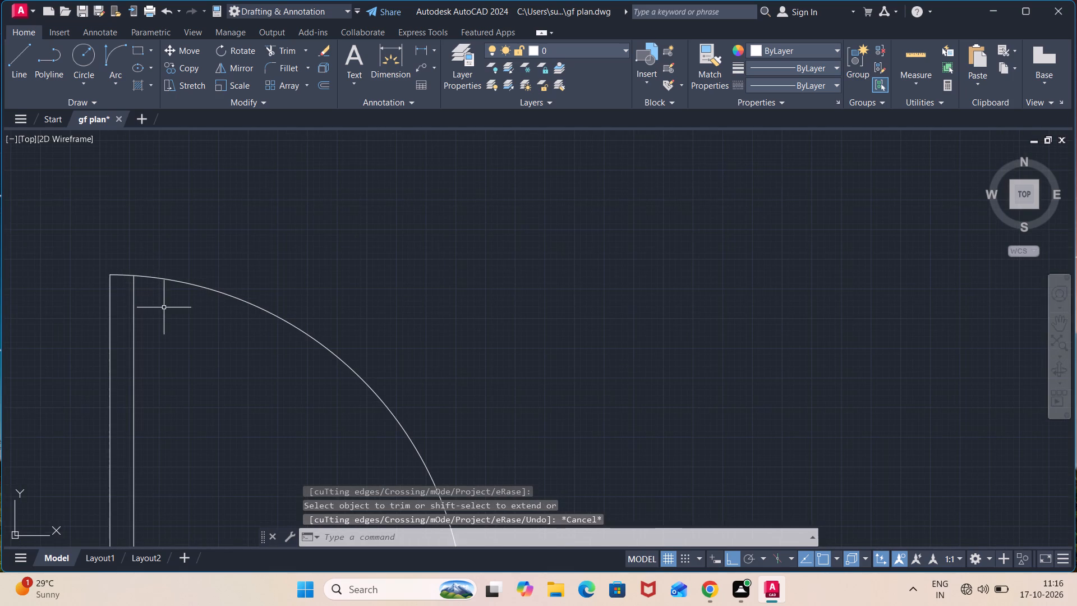
{"action": "middle_click_drag", "start_coordinate": [164, 307], "coordinate": [256, 227]}
{"action": "scroll", "coordinate": [256, 227], "scroll_direction": "down", "scroll_amount": 4}
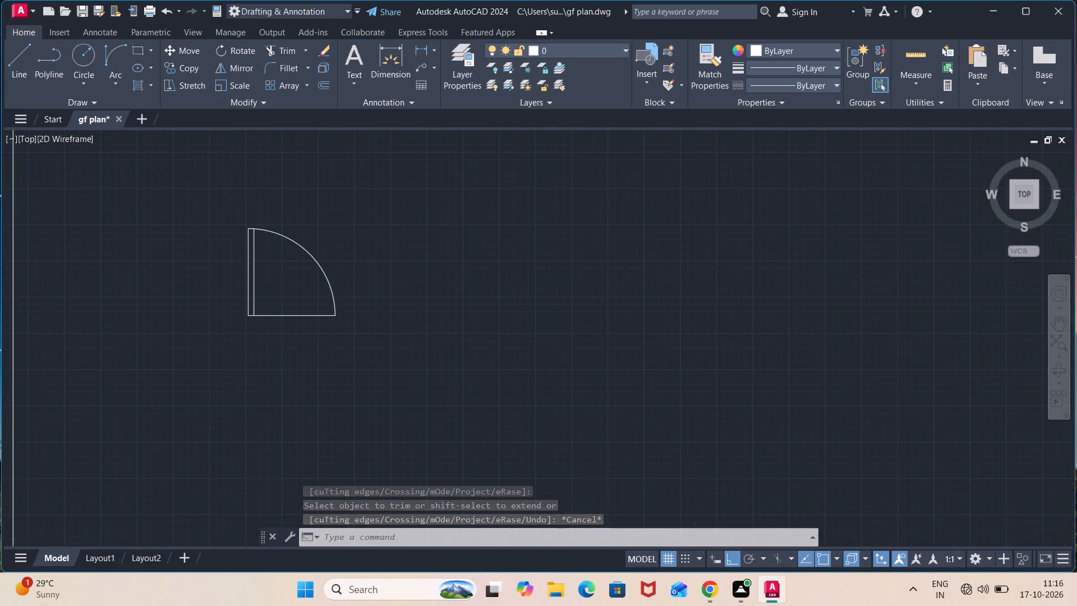
{"action": "scroll", "coordinate": [265, 246], "scroll_direction": "down", "scroll_amount": 2}
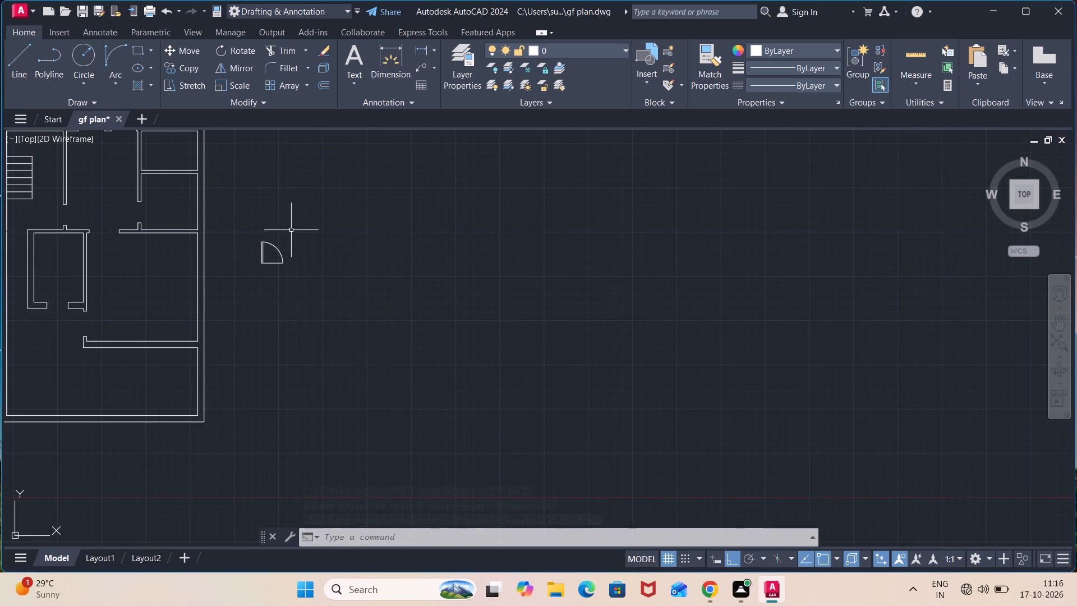
{"action": "left_click", "coordinate": [301, 227]}
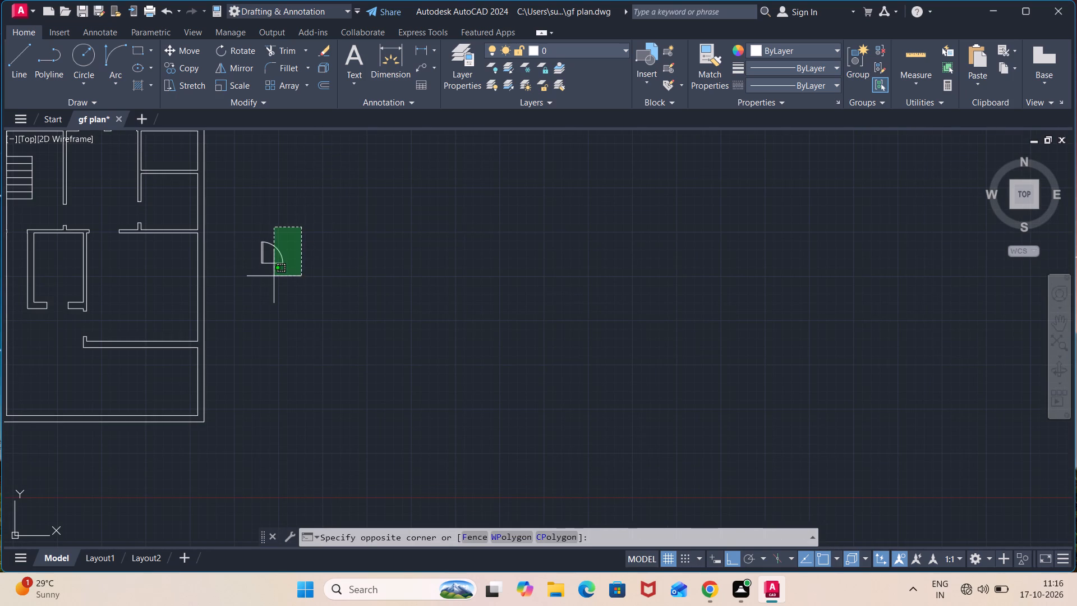
{"action": "left_click", "coordinate": [254, 288]}
{"action": "key", "text": "m"}
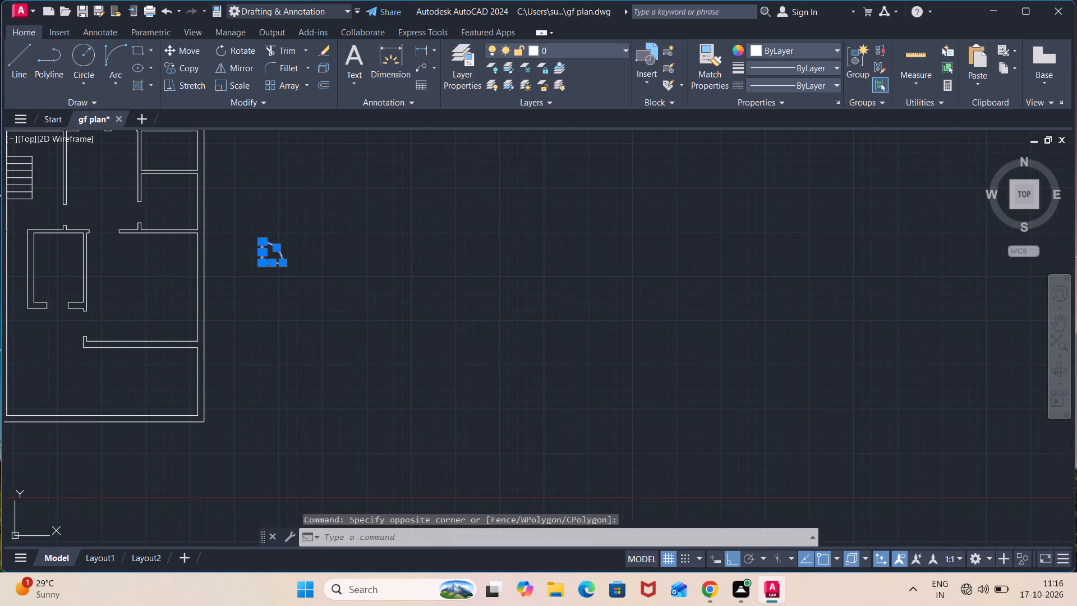
{"action": "key", "text": "Return"}
{"action": "scroll", "coordinate": [258, 262], "scroll_direction": "up", "scroll_amount": 2}
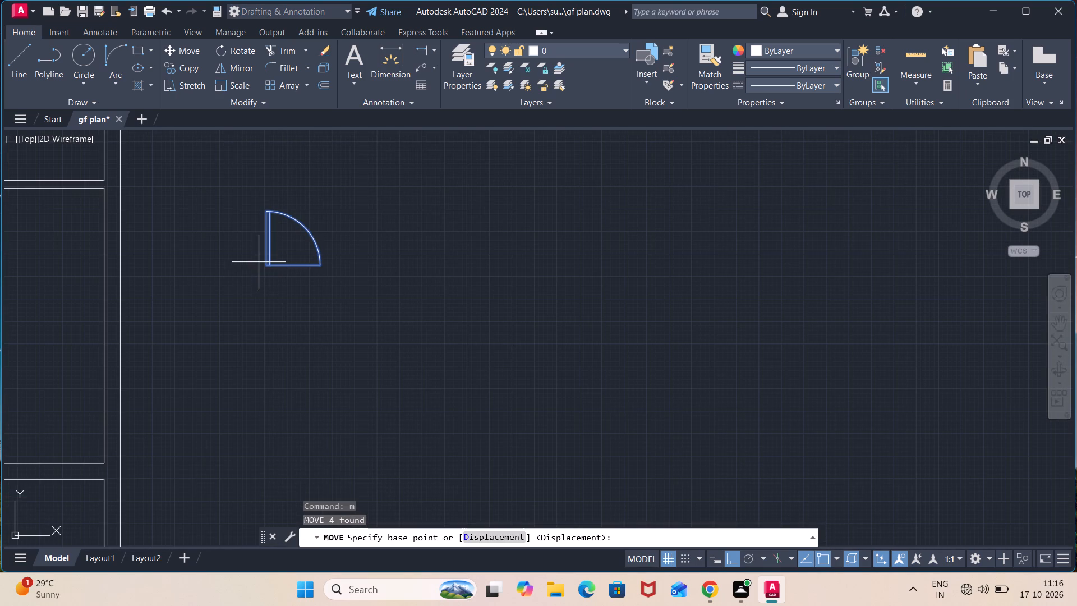
{"action": "left_click", "coordinate": [264, 266]}
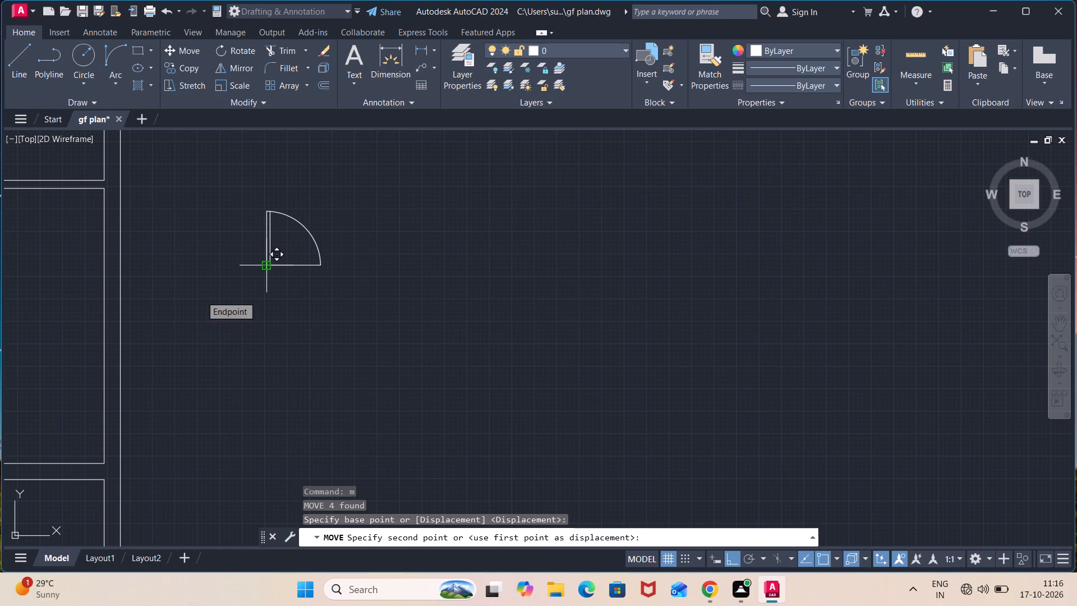
{"action": "middle_click_drag", "start_coordinate": [111, 304], "coordinate": [110, 303]}
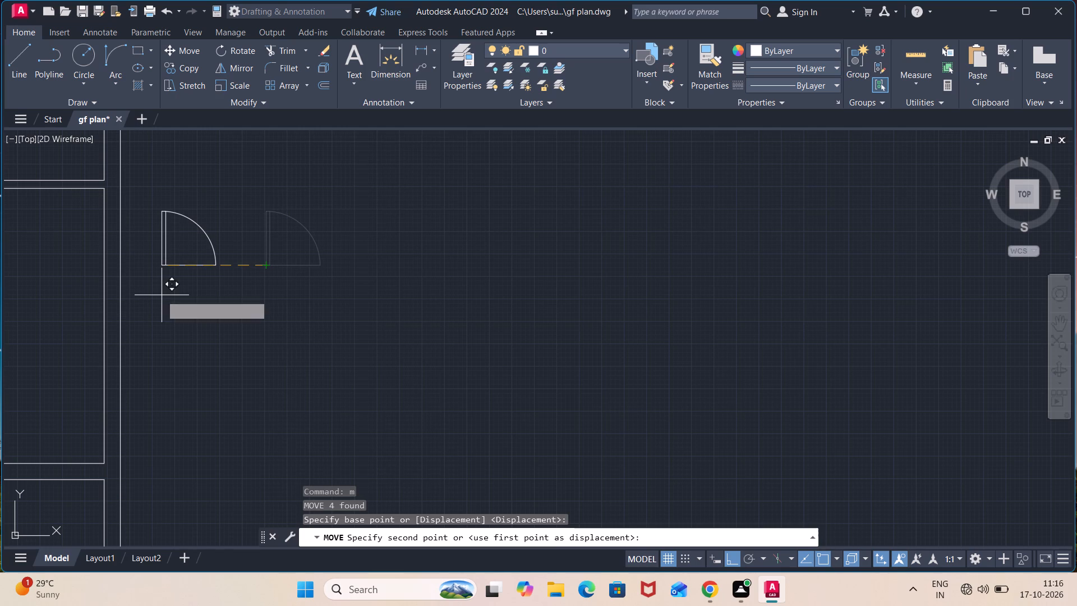
{"action": "middle_click_drag", "start_coordinate": [110, 303], "coordinate": [531, 352]}
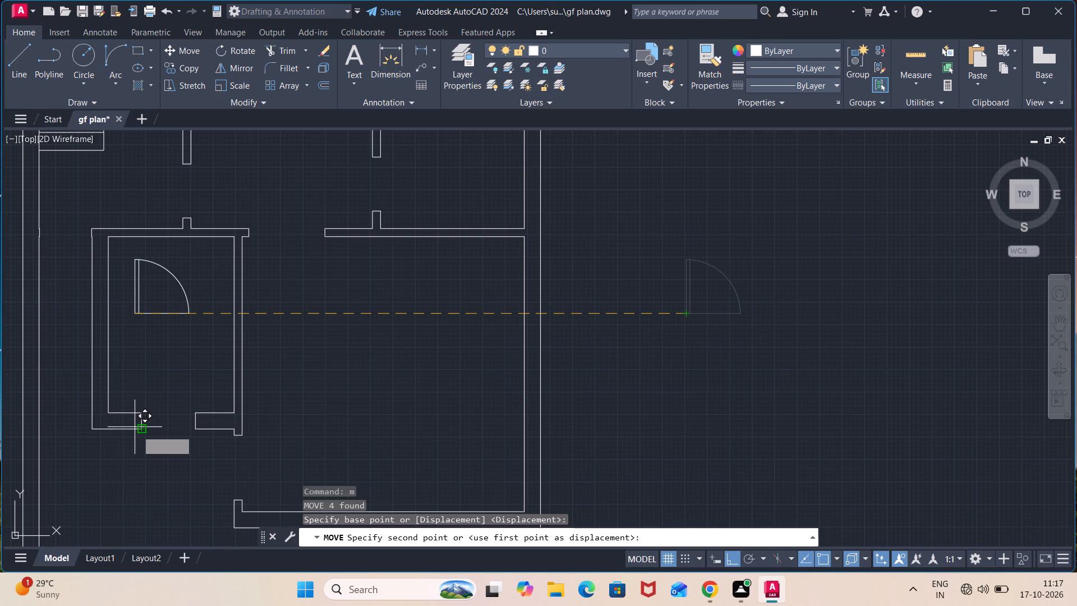
{"action": "scroll", "coordinate": [142, 432], "scroll_direction": "up", "scroll_amount": 3}
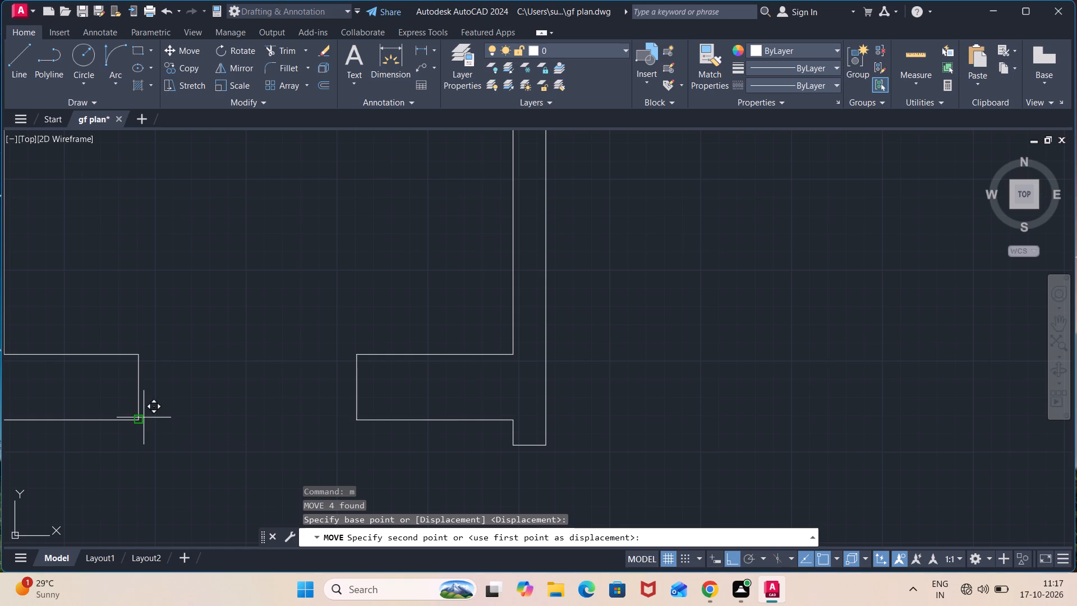
{"action": "left_click", "coordinate": [138, 420]}
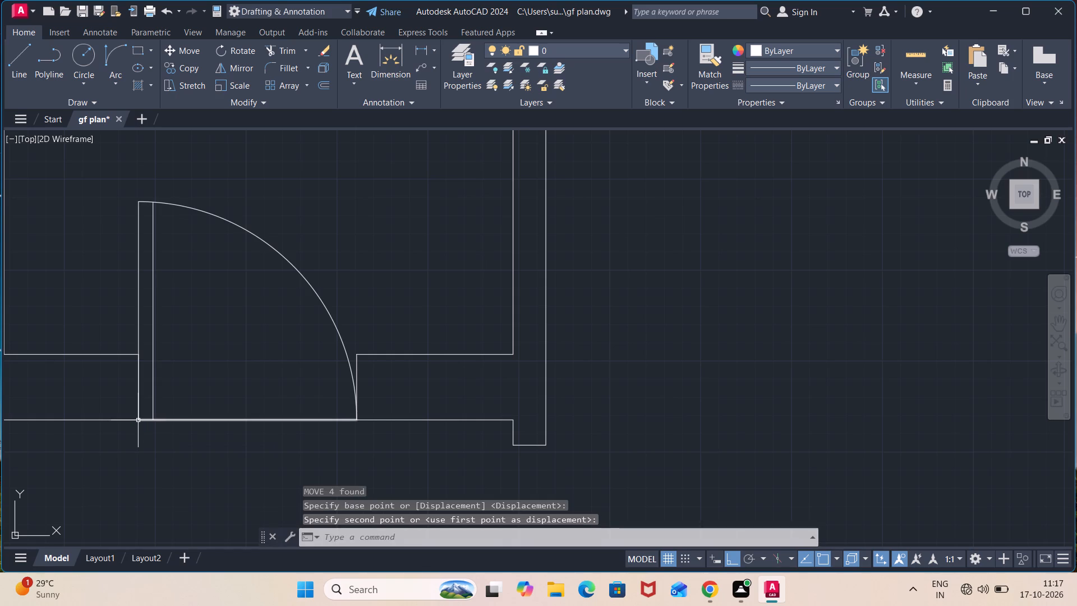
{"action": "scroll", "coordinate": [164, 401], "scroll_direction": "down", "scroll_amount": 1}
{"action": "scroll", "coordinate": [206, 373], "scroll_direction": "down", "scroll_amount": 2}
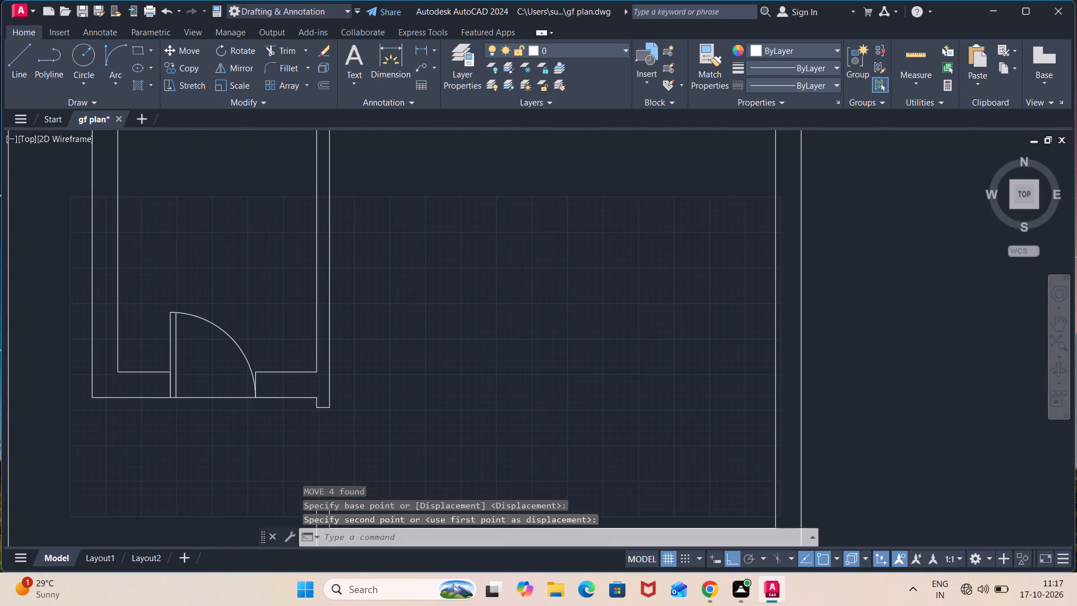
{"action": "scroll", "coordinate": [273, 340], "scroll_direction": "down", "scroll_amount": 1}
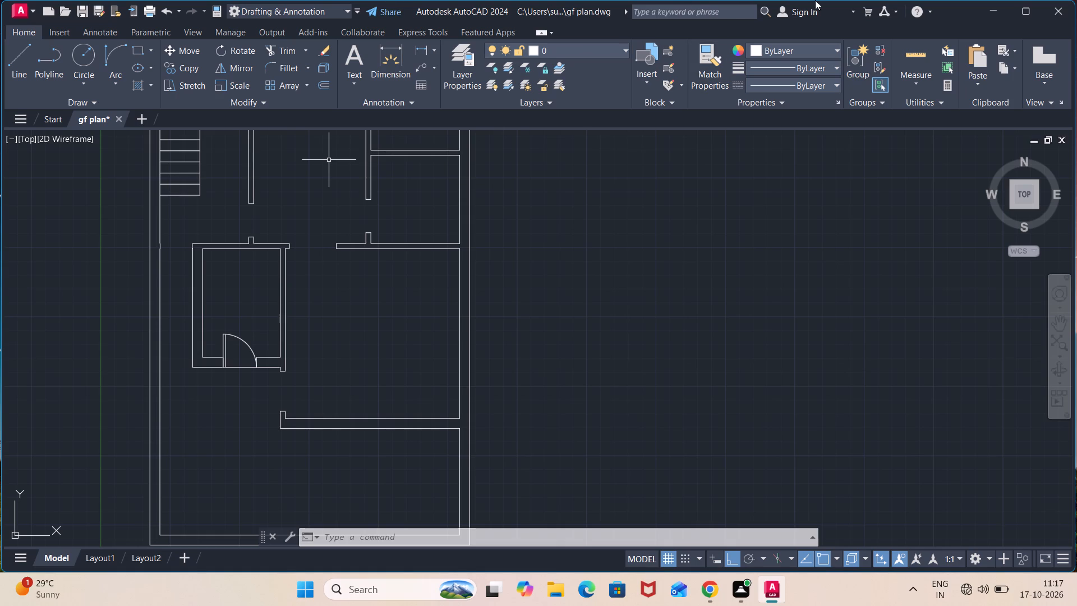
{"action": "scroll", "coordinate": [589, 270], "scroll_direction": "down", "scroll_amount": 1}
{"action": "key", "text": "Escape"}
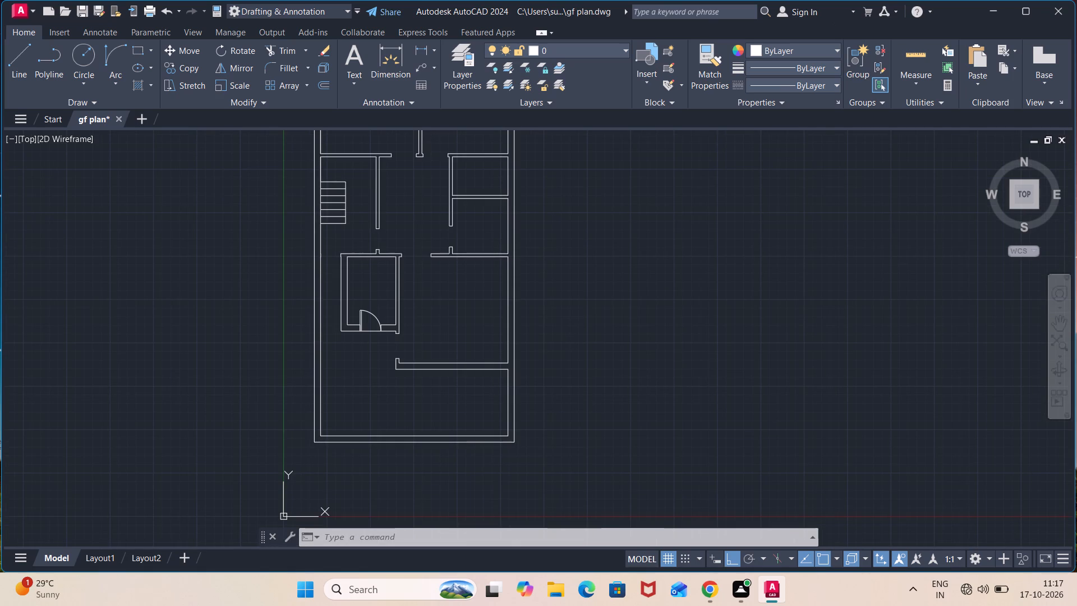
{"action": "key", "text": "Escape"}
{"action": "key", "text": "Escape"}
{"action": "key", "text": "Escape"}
Draw an L-shaped base for another door in the empty space beside the plan, 3' to the left and 3' downward.
{"action": "scroll", "coordinate": [431, 337], "scroll_direction": "up", "scroll_amount": 2}
{"action": "middle_click_drag", "start_coordinate": [431, 337], "coordinate": [434, 300]}
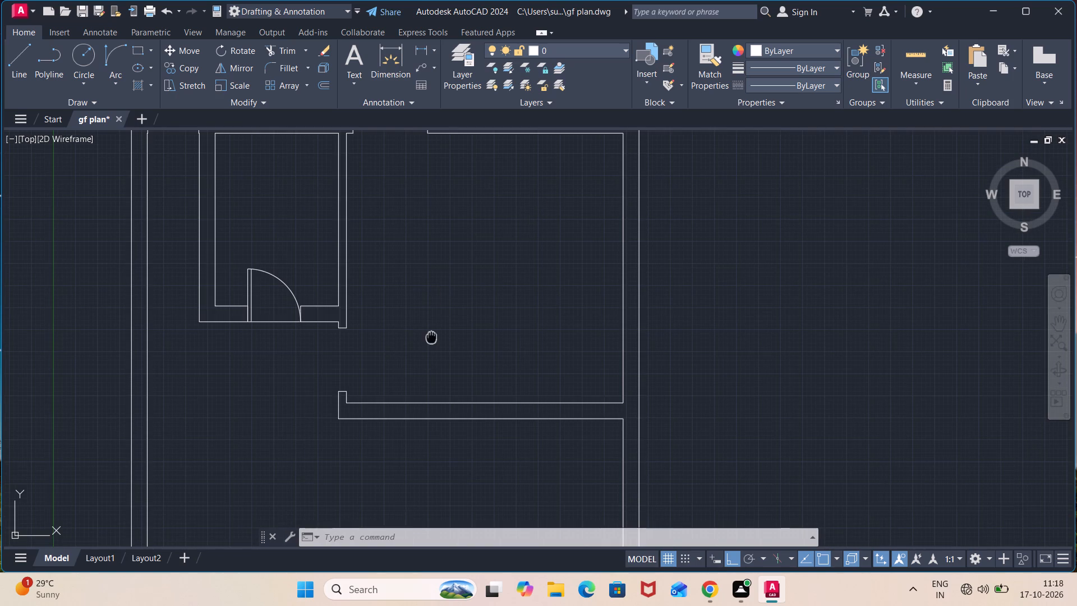
{"action": "middle_click_drag", "start_coordinate": [434, 300], "coordinate": [434, 295]}
{"action": "scroll", "coordinate": [434, 295], "scroll_direction": "down", "scroll_amount": 1}
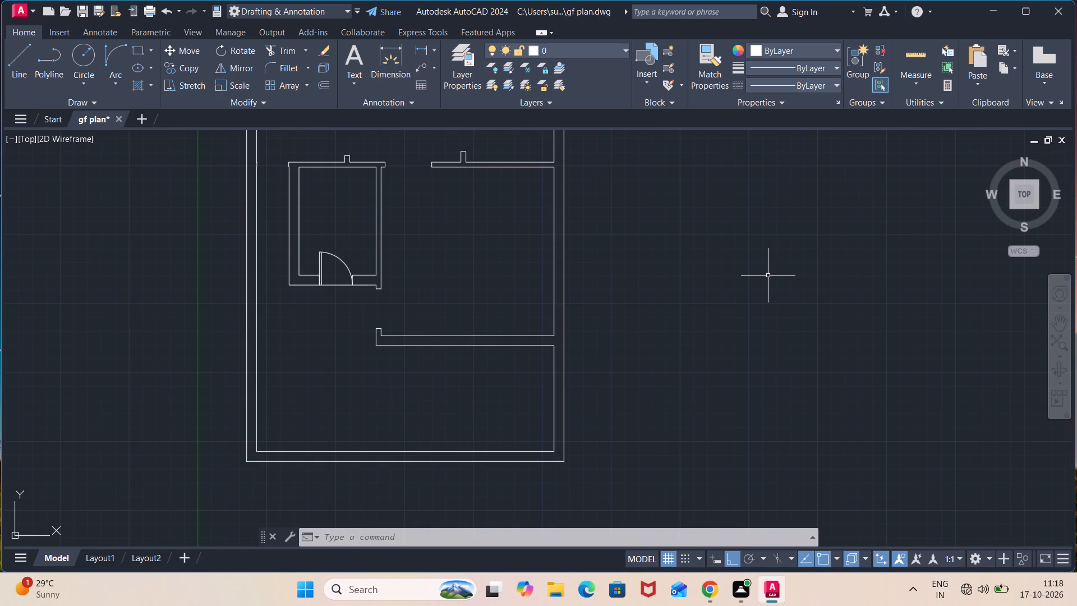
{"action": "key", "text": "l"}
{"action": "key", "text": "Return"}
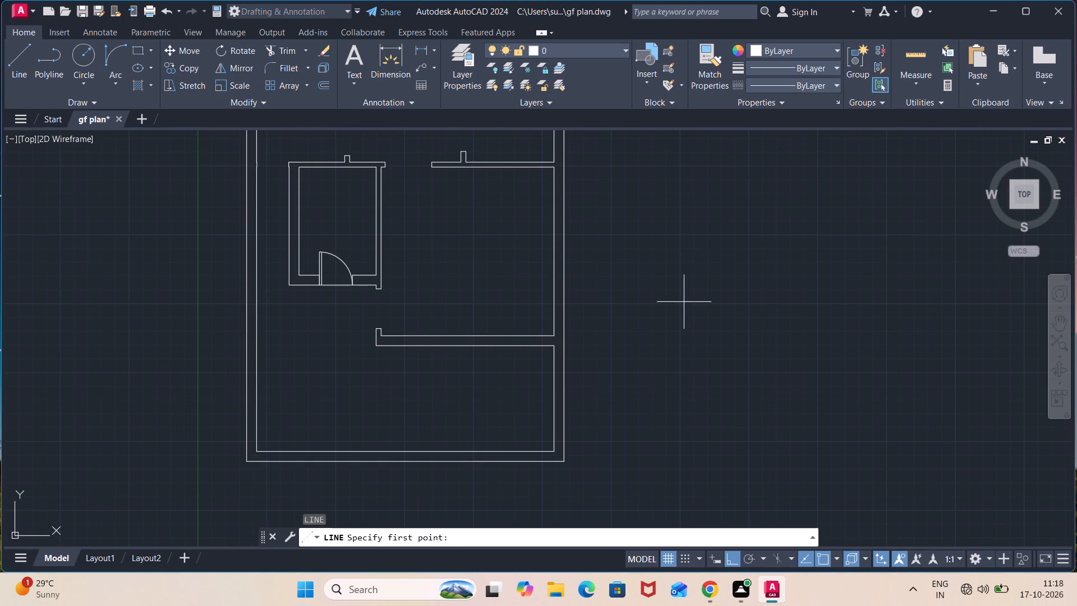
{"action": "left_click", "coordinate": [743, 297]}
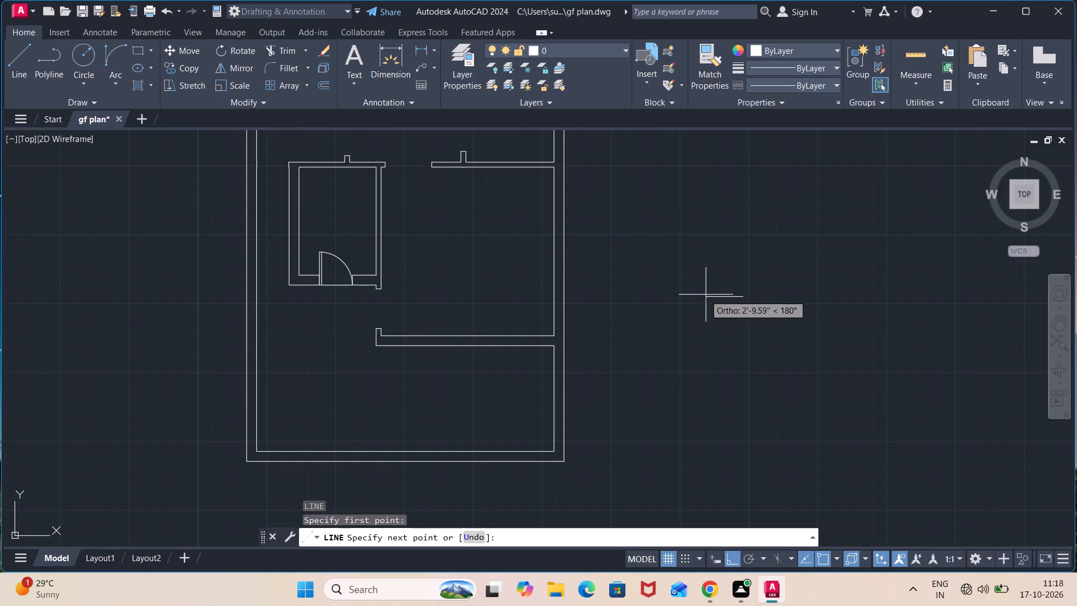
{"action": "type", "text": "3[]"}
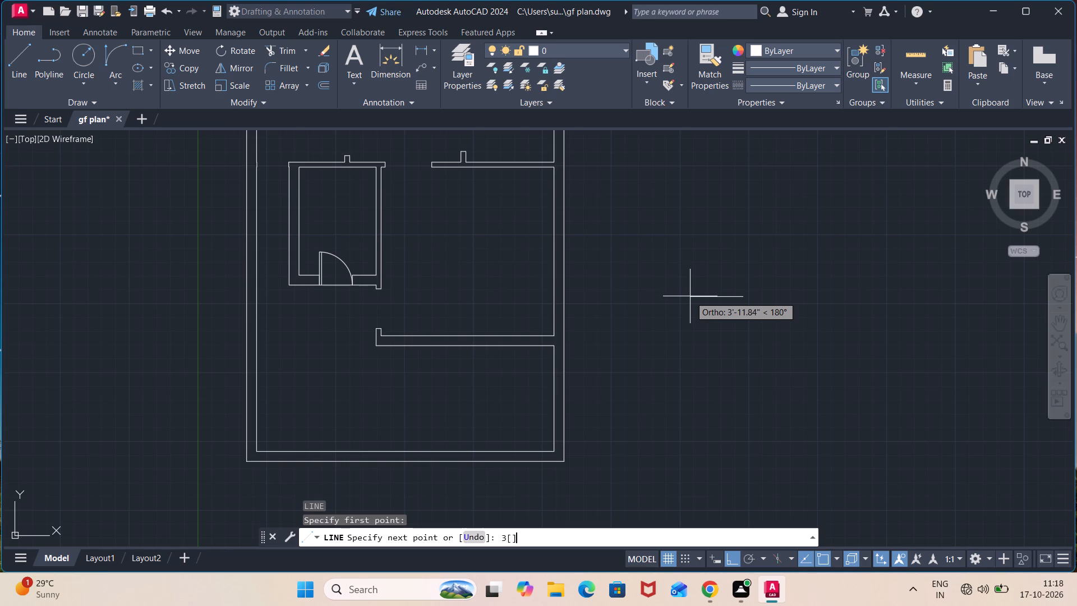
{"action": "key", "text": "BackSpace"}
{"action": "key", "text": "BackSpace"}
{"action": "key", "text": "apostrophe"}
{"action": "key", "text": "Return"}
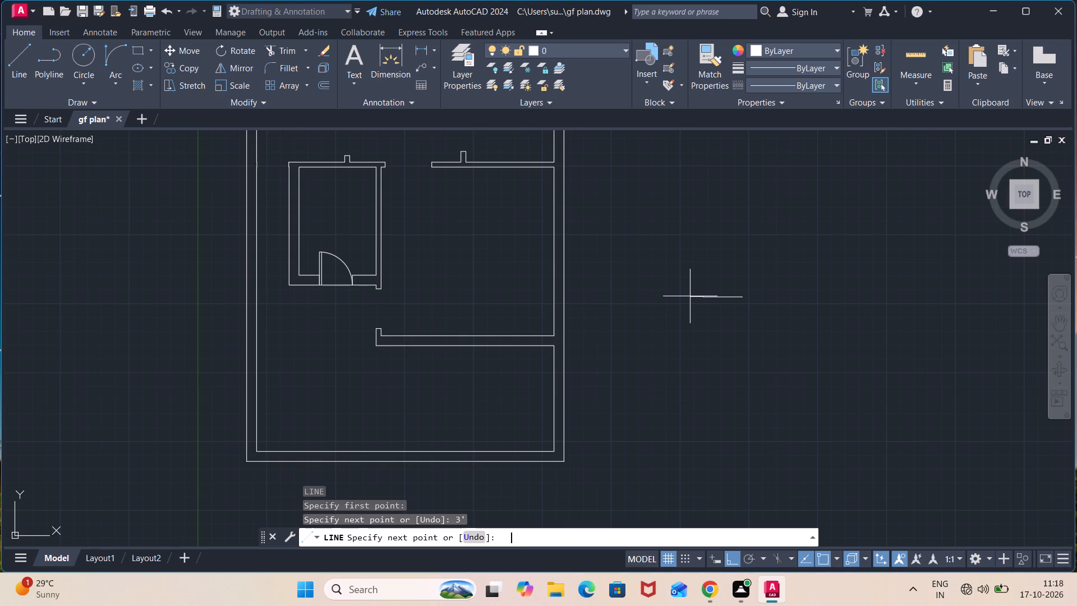
{"action": "type", "text": "3'"}
{"action": "key", "text": "Return"}
{"action": "key", "text": "Escape"}
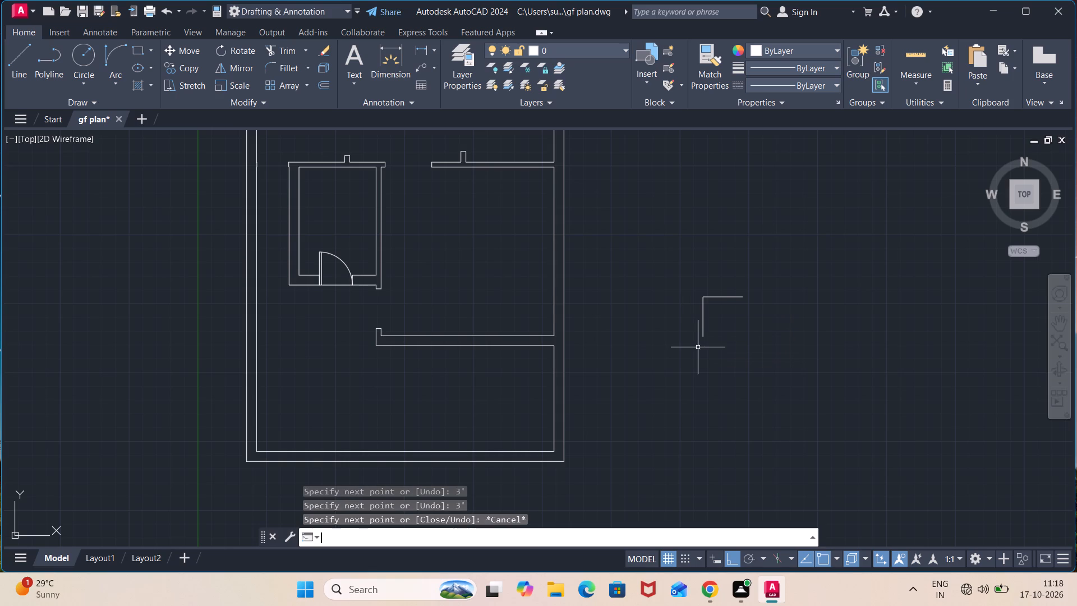
Offset the horizontal line of the new L-shape 2" downward to give the door leaf its thickness.
{"action": "key", "text": "o"}
{"action": "key", "text": "Return"}
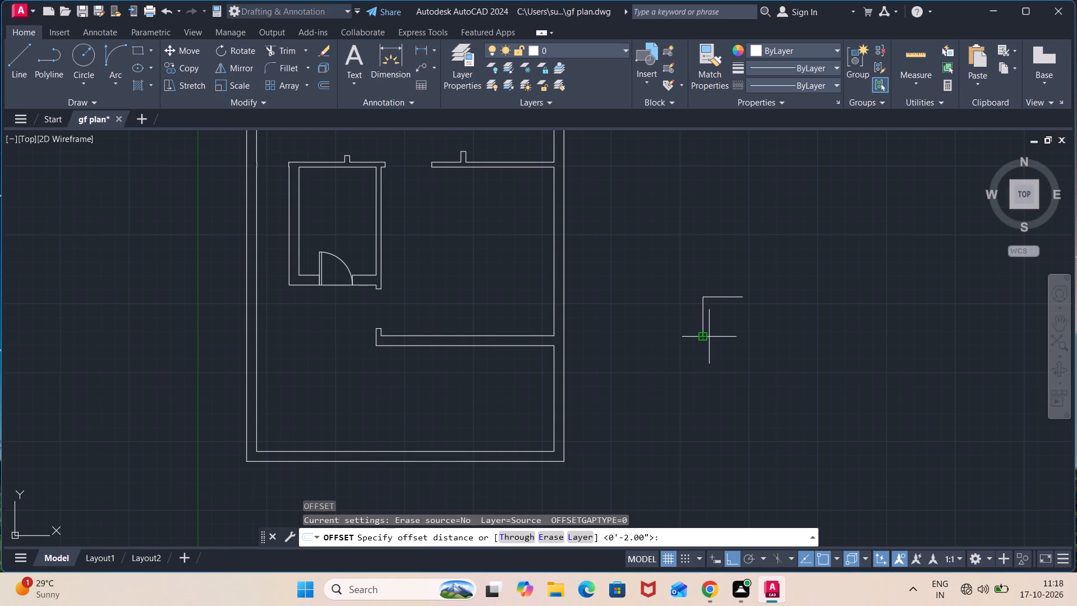
{"action": "key", "text": "Return"}
{"action": "left_click", "coordinate": [725, 297]}
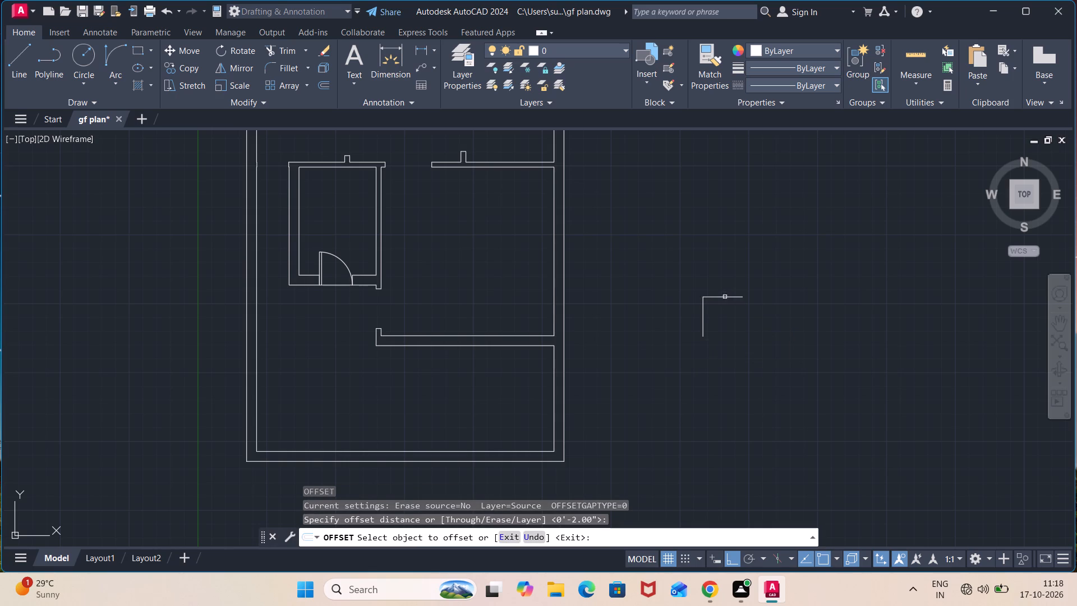
{"action": "left_click", "coordinate": [726, 314]}
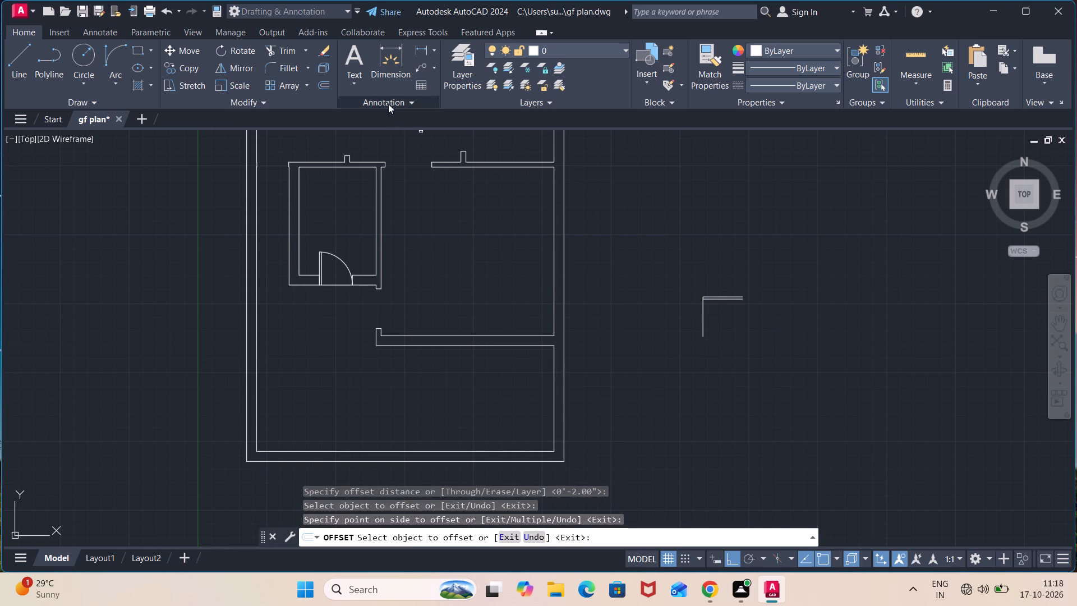
Draw the door's swing arc by start, end and direction, from the upper line's free end to the vertical line's lower end.
{"action": "left_click", "coordinate": [123, 75]}
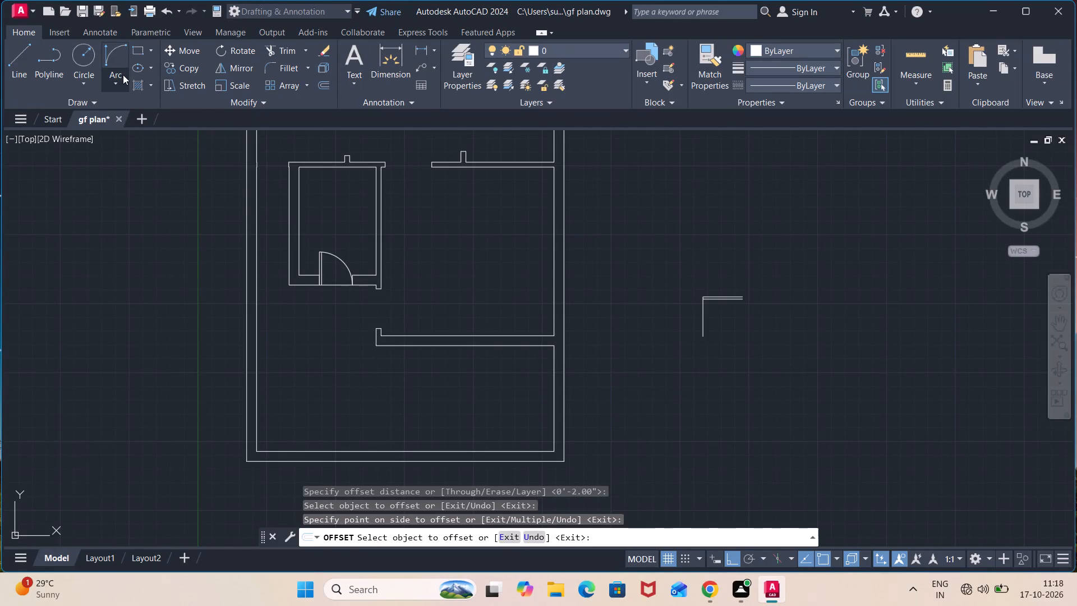
{"action": "left_click", "coordinate": [163, 256]}
{"action": "scroll", "coordinate": [768, 296], "scroll_direction": "up", "scroll_amount": 2}
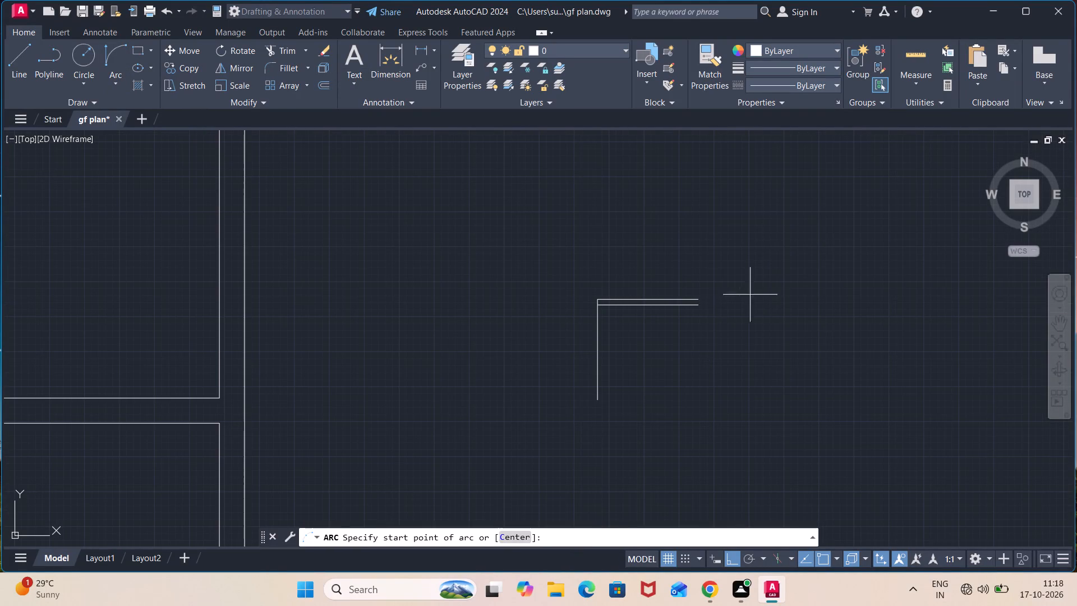
{"action": "left_click", "coordinate": [695, 298]}
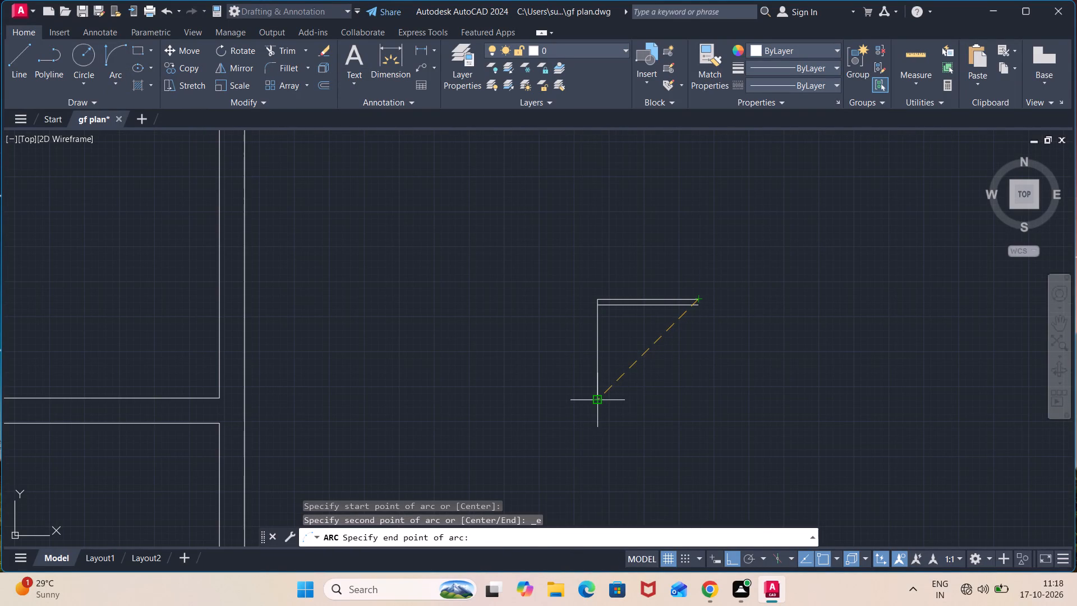
{"action": "left_click", "coordinate": [596, 400]}
{"action": "left_click", "coordinate": [675, 407]}
Trim the short overshoot of the door leaf's inner horizontal line beyond the swing arc.
{"action": "scroll", "coordinate": [706, 308], "scroll_direction": "up", "scroll_amount": 3}
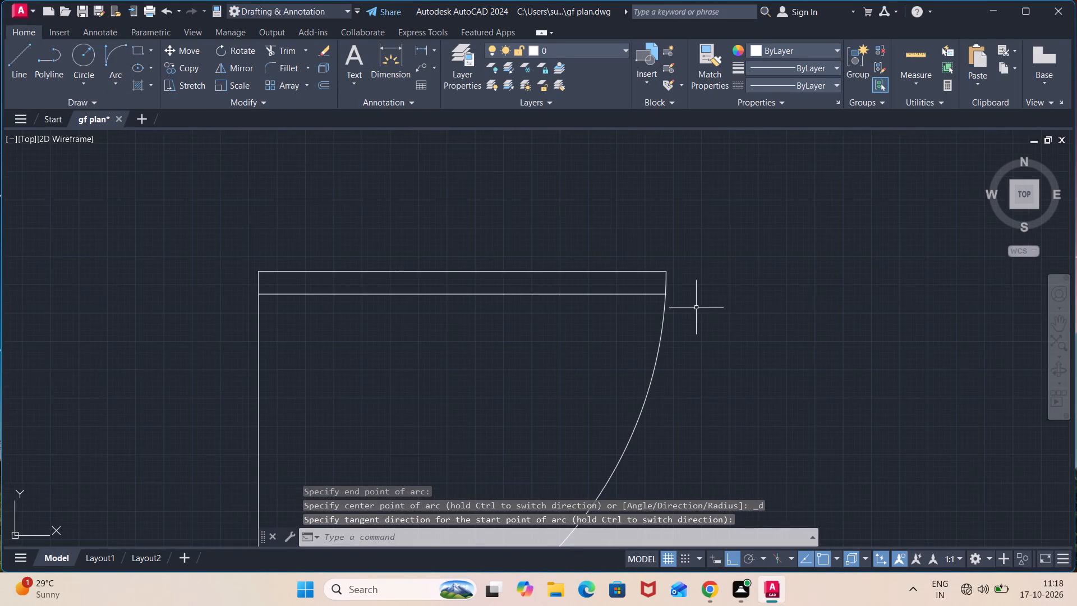
{"action": "scroll", "coordinate": [687, 308], "scroll_direction": "up", "scroll_amount": 3}
{"action": "middle_click_drag", "start_coordinate": [633, 282], "coordinate": [734, 345]}
{"action": "scroll", "coordinate": [720, 339], "scroll_direction": "up", "scroll_amount": 3}
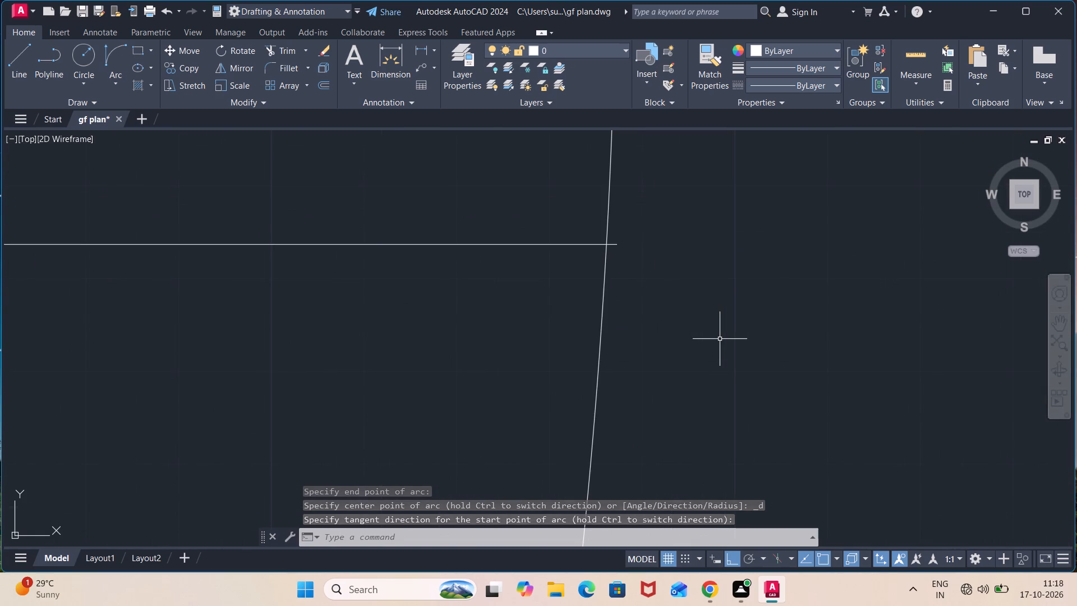
{"action": "type", "text": "tr"}
{"action": "key", "text": "Return"}
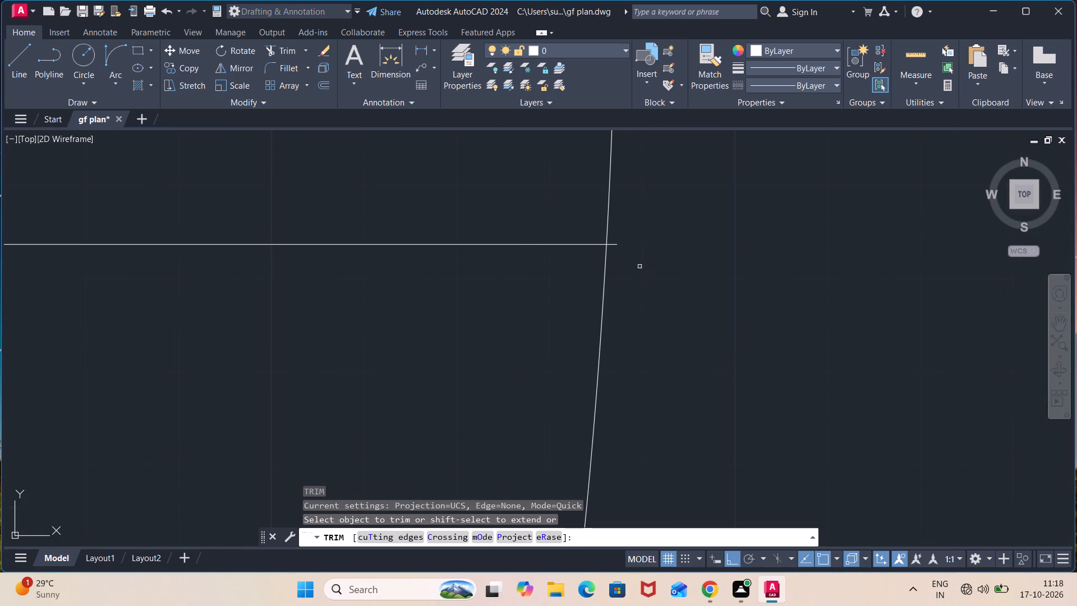
{"action": "left_click", "coordinate": [614, 245]}
{"action": "scroll", "coordinate": [646, 260], "scroll_direction": "down", "scroll_amount": 7}
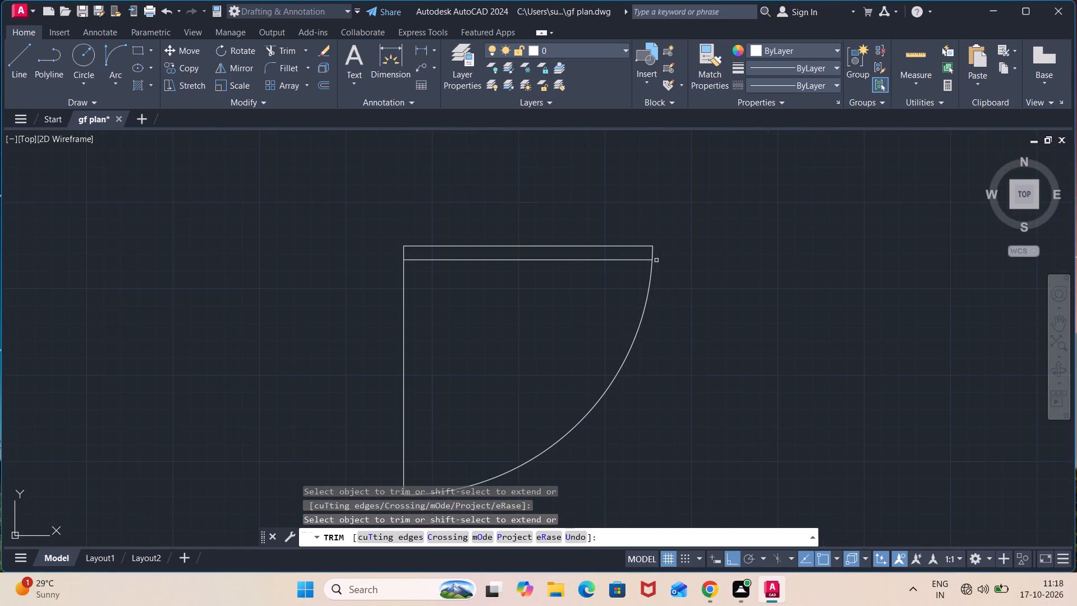
{"action": "key", "text": "Escape"}
Move the 3' door symbol by its upper-left corner onto the upper jamb's lower-left corner in the doorway just below the small inner room.
{"action": "left_click", "coordinate": [683, 232]}
{"action": "middle_click_drag", "start_coordinate": [630, 371], "coordinate": [649, 264]}
{"action": "left_click", "coordinate": [398, 405]}
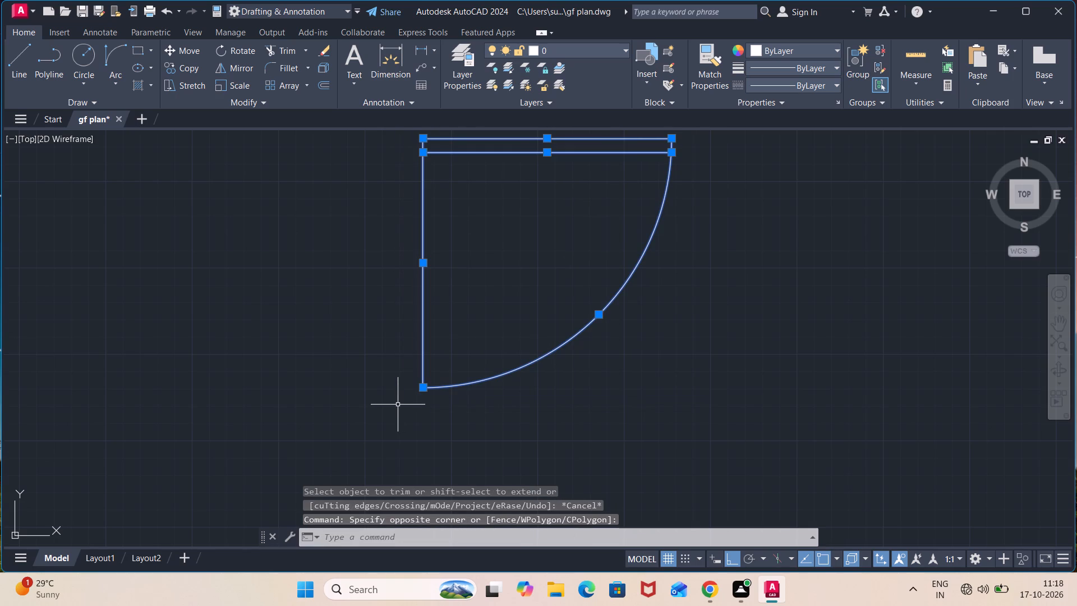
{"action": "key", "text": "m"}
{"action": "key", "text": "Return"}
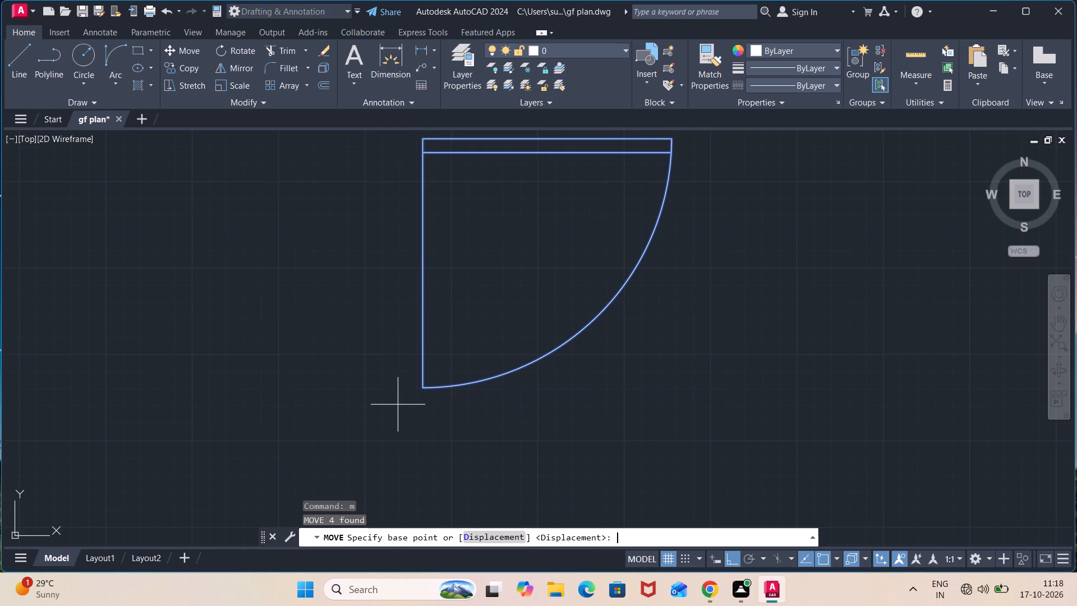
{"action": "middle_click_drag", "start_coordinate": [483, 205], "coordinate": [509, 363]}
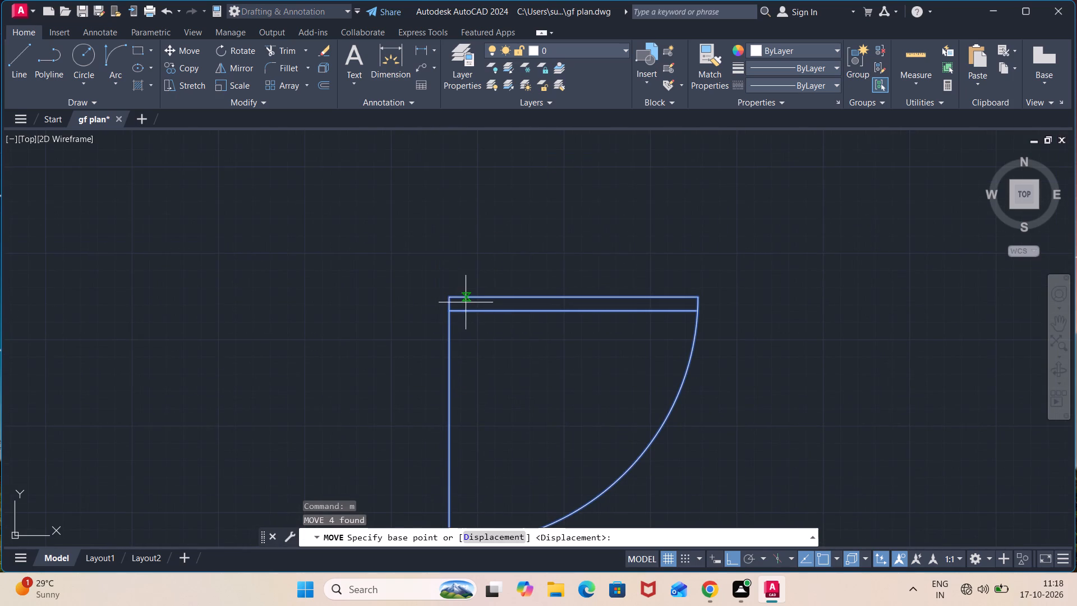
{"action": "left_click", "coordinate": [450, 296]}
{"action": "scroll", "coordinate": [335, 369], "scroll_direction": "down", "scroll_amount": 3}
{"action": "scroll", "coordinate": [259, 375], "scroll_direction": "down", "scroll_amount": 1}
{"action": "middle_click_drag", "start_coordinate": [259, 375], "coordinate": [257, 374]}
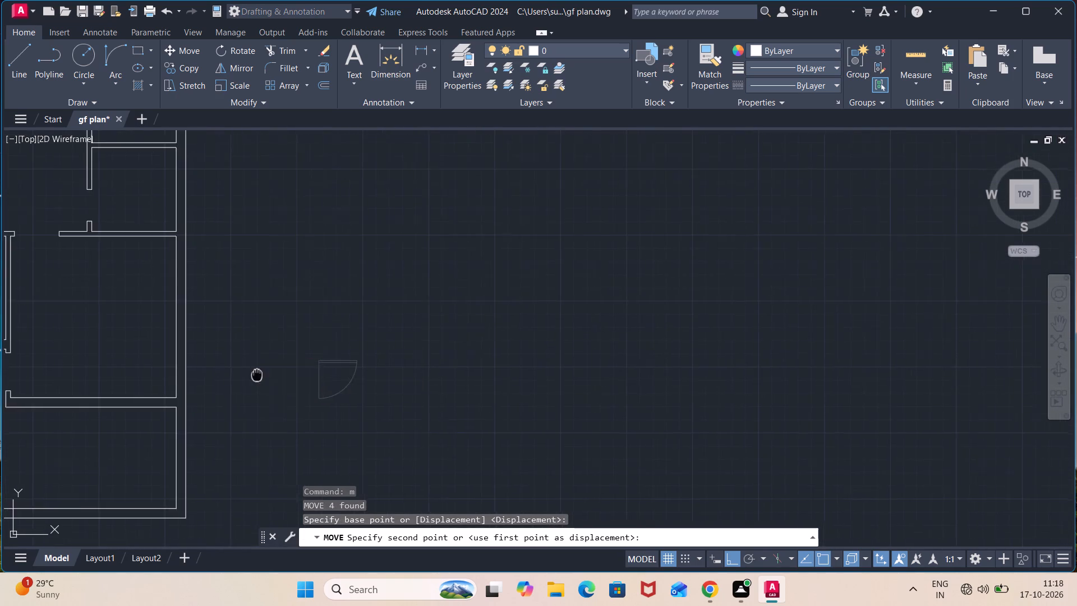
{"action": "middle_click_drag", "start_coordinate": [257, 374], "coordinate": [454, 251]}
{"action": "scroll", "coordinate": [212, 235], "scroll_direction": "up", "scroll_amount": 3}
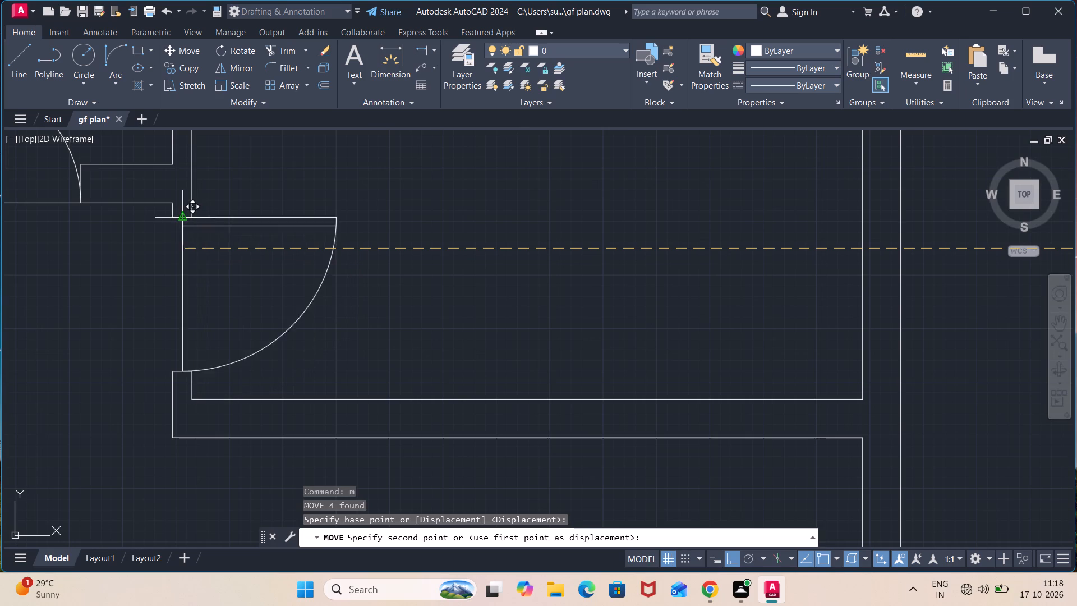
{"action": "left_click", "coordinate": [170, 219]}
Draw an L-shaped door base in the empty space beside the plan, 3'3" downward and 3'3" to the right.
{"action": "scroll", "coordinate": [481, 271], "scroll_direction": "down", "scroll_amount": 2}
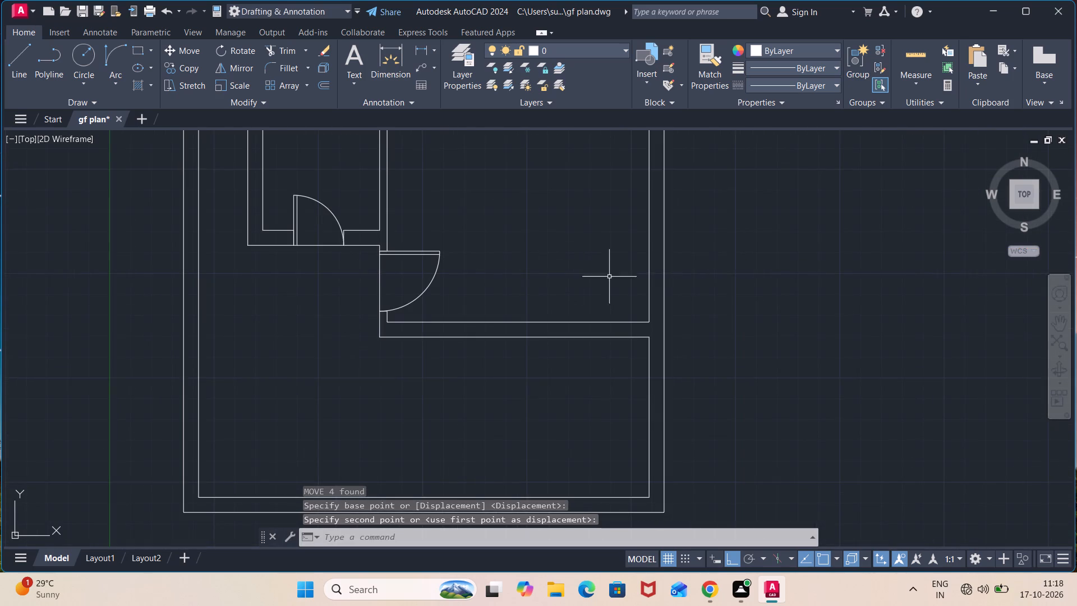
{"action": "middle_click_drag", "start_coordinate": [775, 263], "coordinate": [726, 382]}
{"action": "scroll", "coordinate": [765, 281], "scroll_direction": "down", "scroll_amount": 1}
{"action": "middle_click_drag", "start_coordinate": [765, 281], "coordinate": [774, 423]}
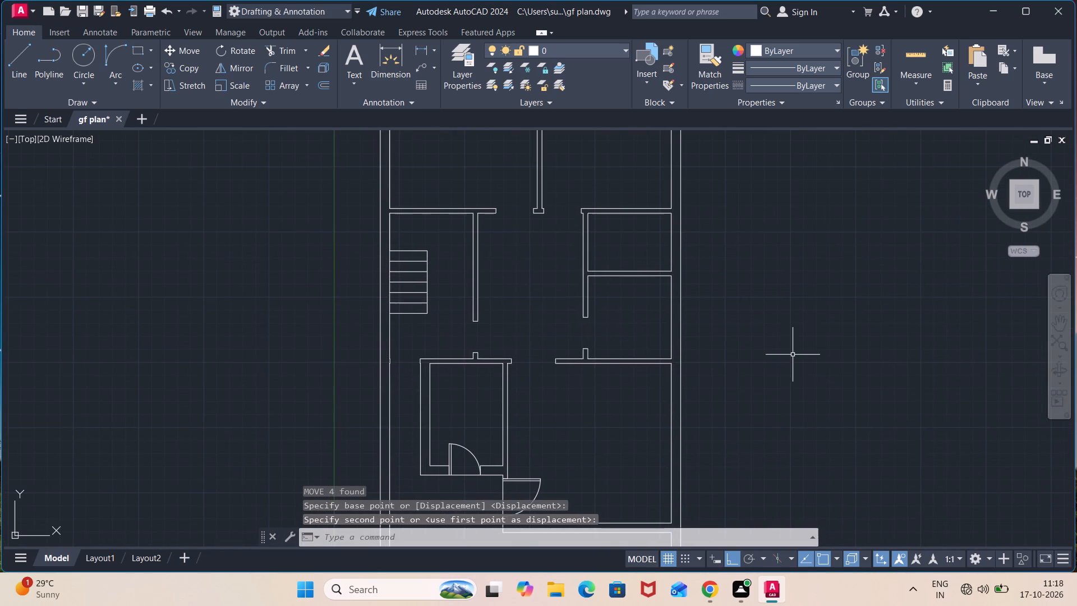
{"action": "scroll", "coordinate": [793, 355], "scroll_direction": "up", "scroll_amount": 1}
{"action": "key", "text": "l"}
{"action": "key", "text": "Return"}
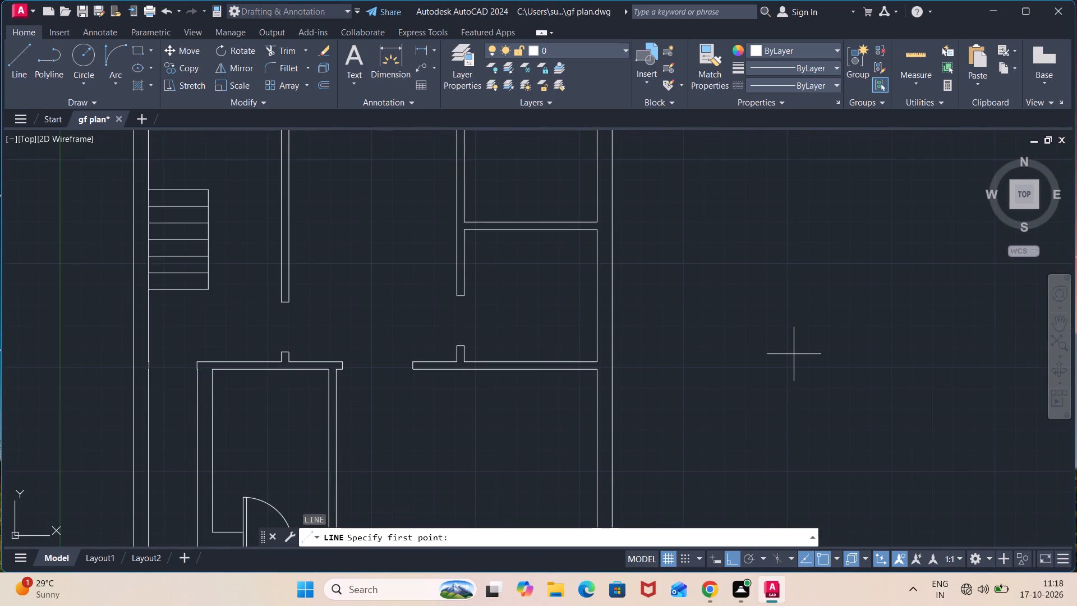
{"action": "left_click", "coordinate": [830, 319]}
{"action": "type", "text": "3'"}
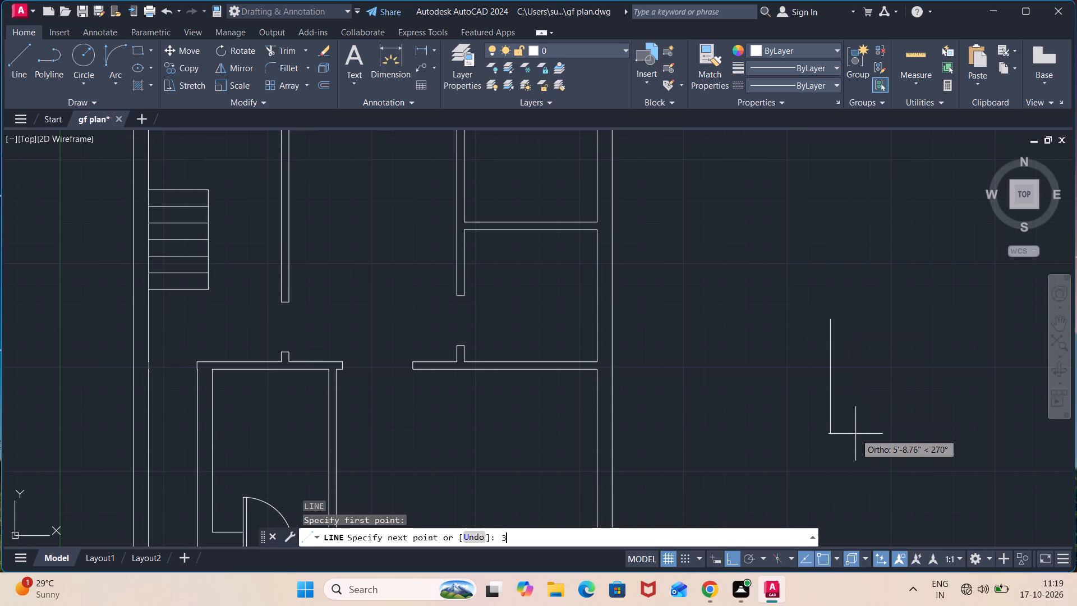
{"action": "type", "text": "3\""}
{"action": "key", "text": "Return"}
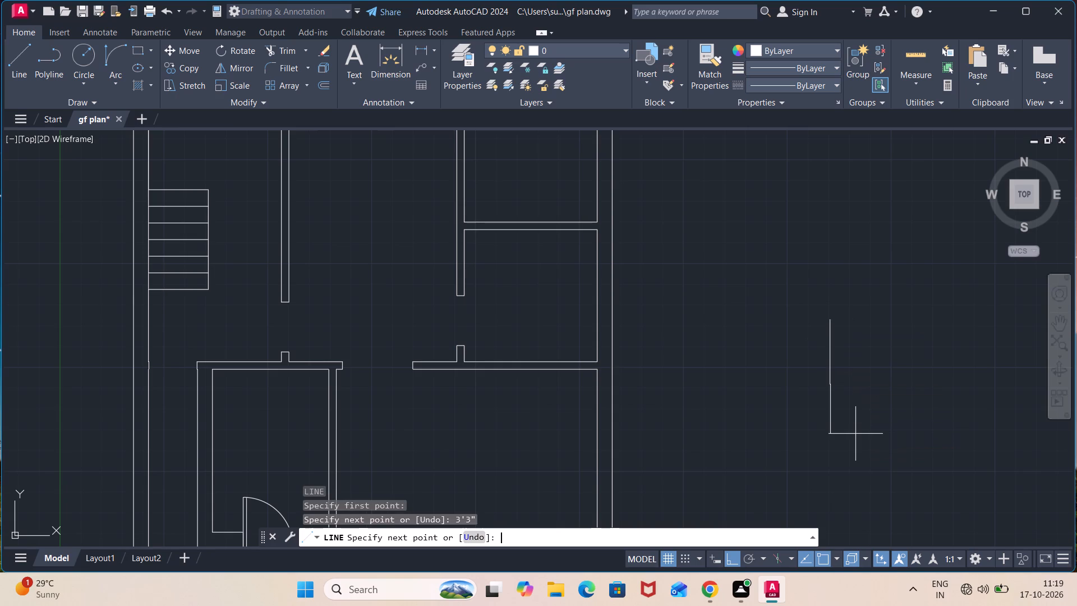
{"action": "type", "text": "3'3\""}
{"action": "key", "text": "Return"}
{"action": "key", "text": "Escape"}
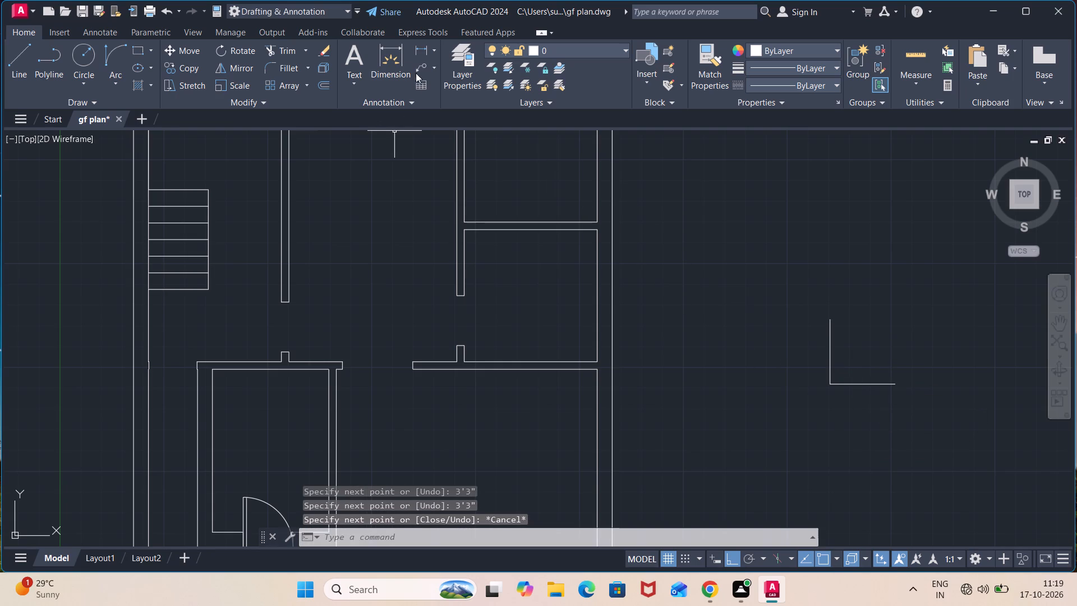
Measure the width of the wall opening beside the small inner room's top-right corner with a temporary linear dimension.
{"action": "left_click", "coordinate": [421, 53]}
{"action": "scroll", "coordinate": [359, 352], "scroll_direction": "up", "scroll_amount": 2}
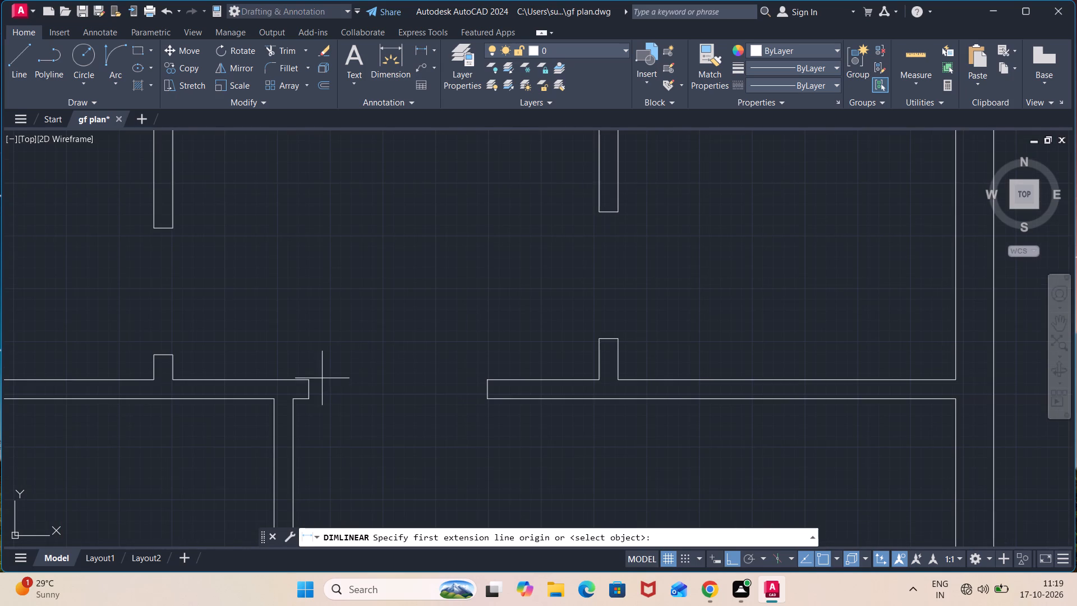
{"action": "left_click", "coordinate": [310, 391]}
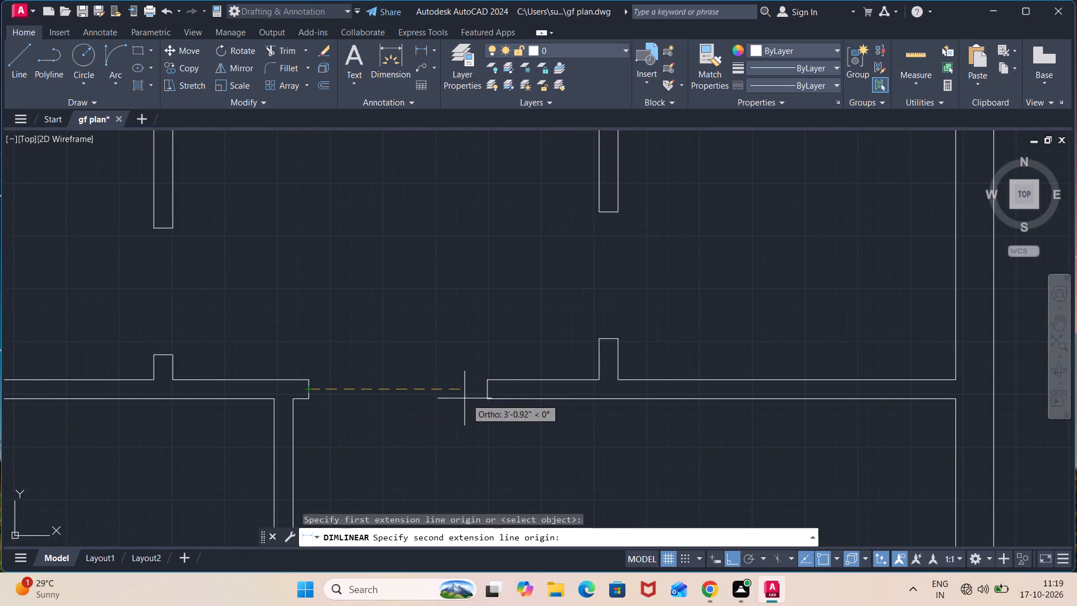
{"action": "left_click", "coordinate": [487, 389]}
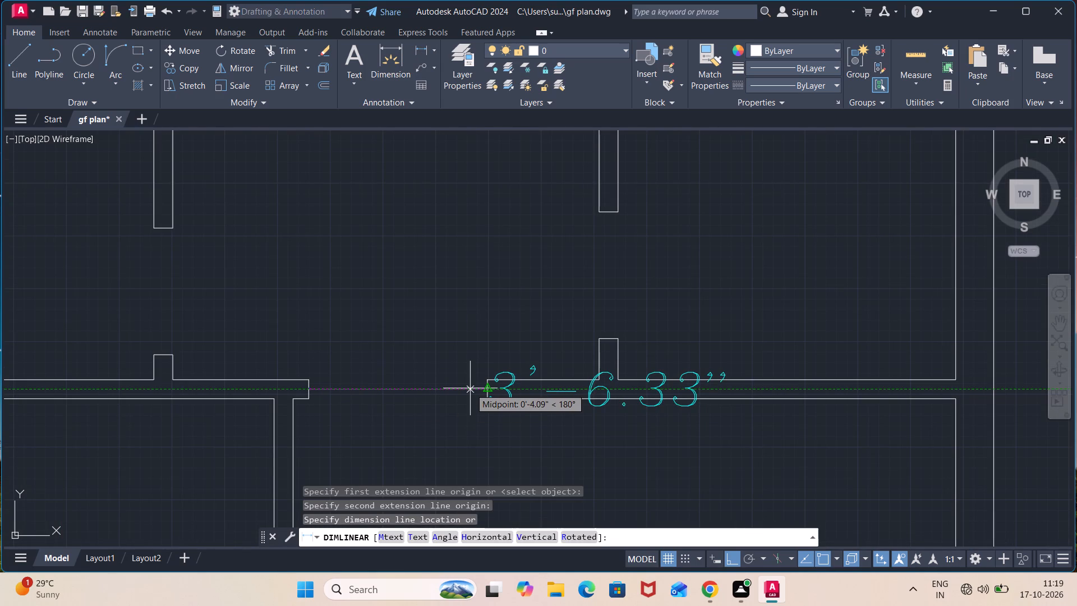
{"action": "key", "text": "Escape"}
Measure the opening between the central partition's foot and the wall above the two small right-hand rooms with a temporary linear dimension.
{"action": "scroll", "coordinate": [471, 402], "scroll_direction": "down", "scroll_amount": 2}
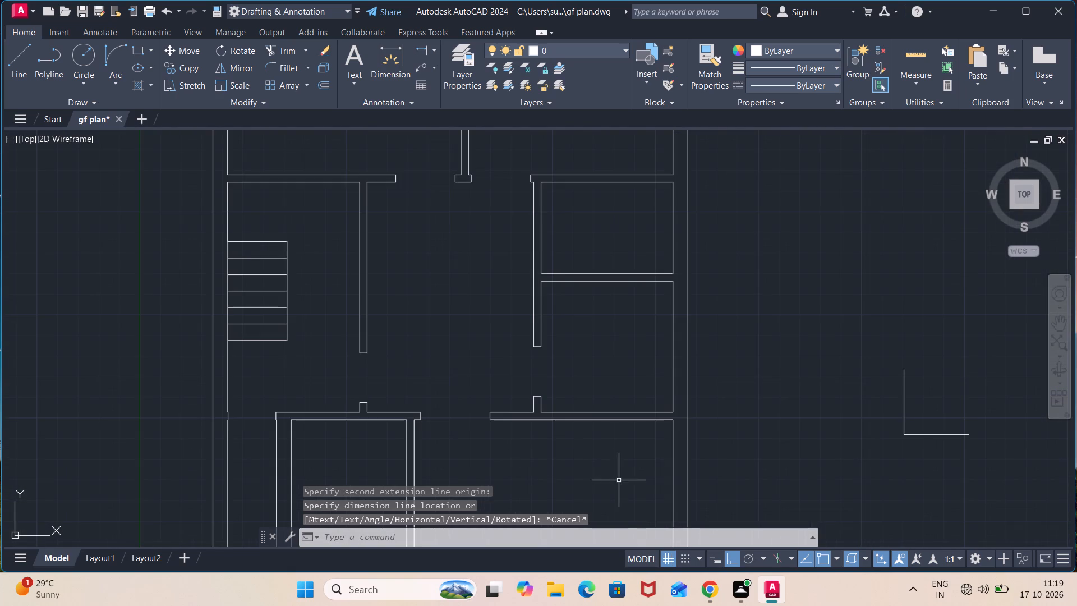
{"action": "middle_click_drag", "start_coordinate": [489, 255], "coordinate": [503, 356]}
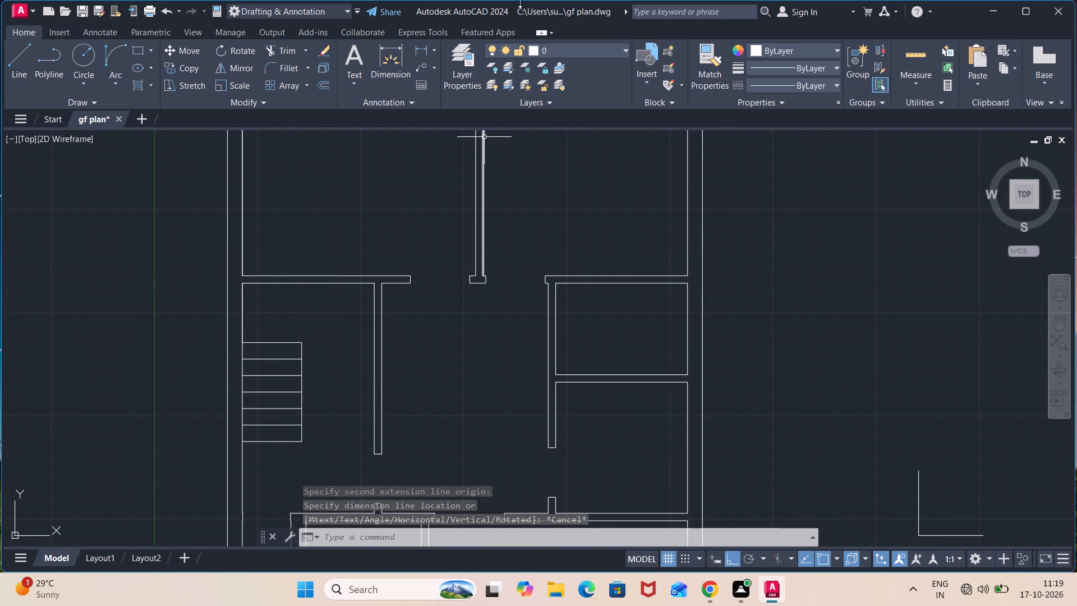
{"action": "left_click", "coordinate": [420, 50]}
{"action": "scroll", "coordinate": [493, 274], "scroll_direction": "up", "scroll_amount": 2}
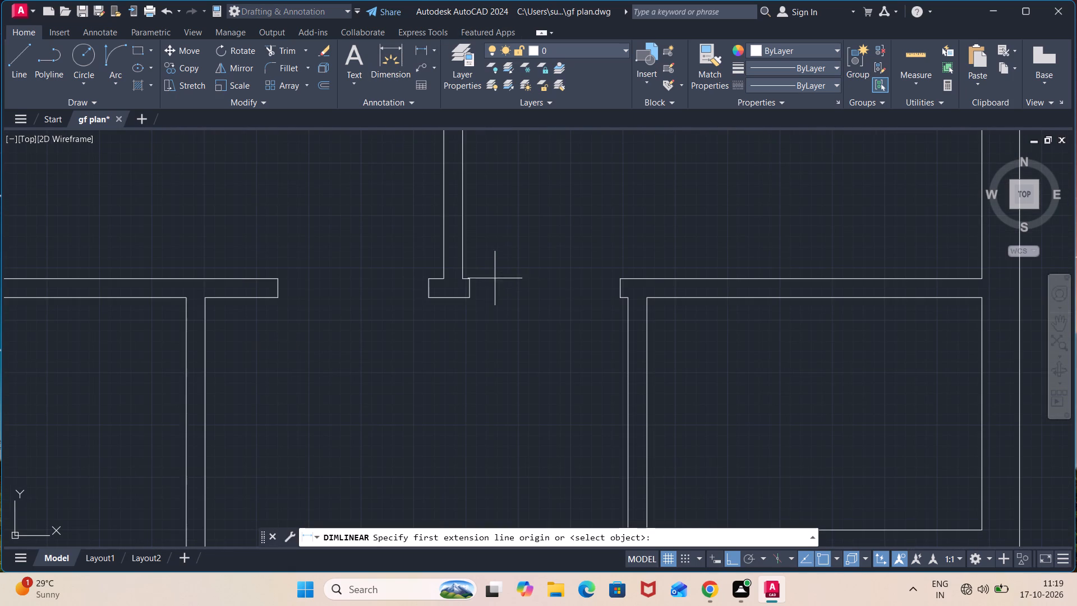
{"action": "left_click", "coordinate": [474, 288]}
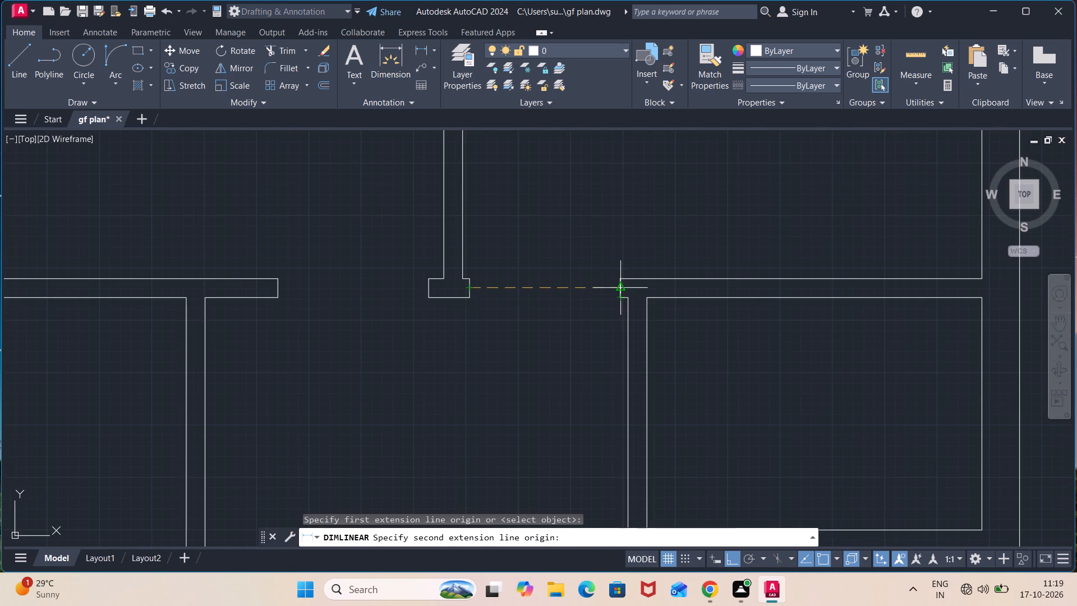
{"action": "left_click", "coordinate": [618, 284]}
{"action": "key", "text": "Escape"}
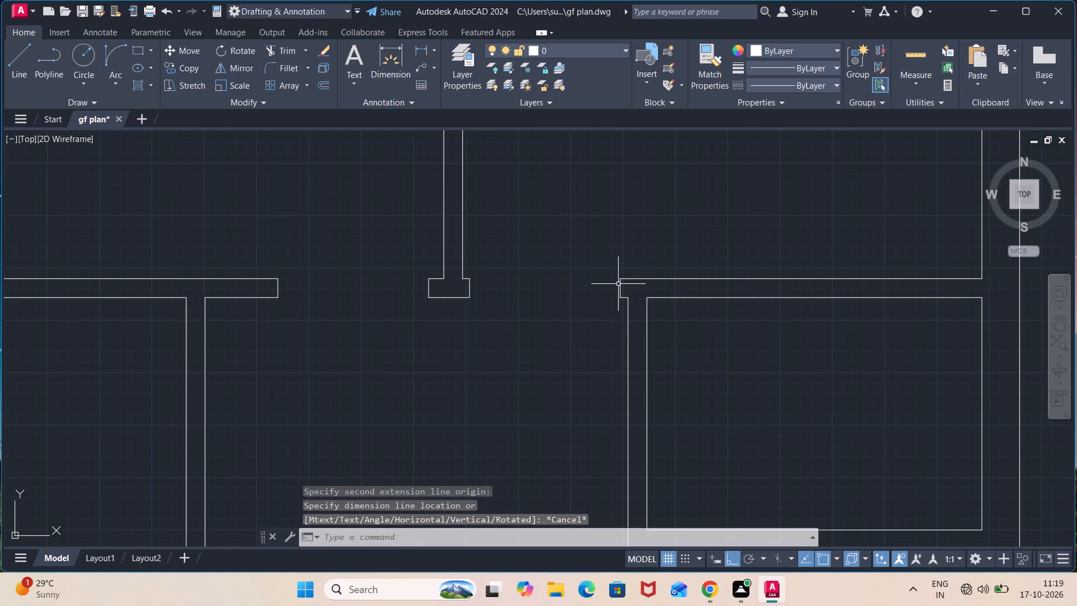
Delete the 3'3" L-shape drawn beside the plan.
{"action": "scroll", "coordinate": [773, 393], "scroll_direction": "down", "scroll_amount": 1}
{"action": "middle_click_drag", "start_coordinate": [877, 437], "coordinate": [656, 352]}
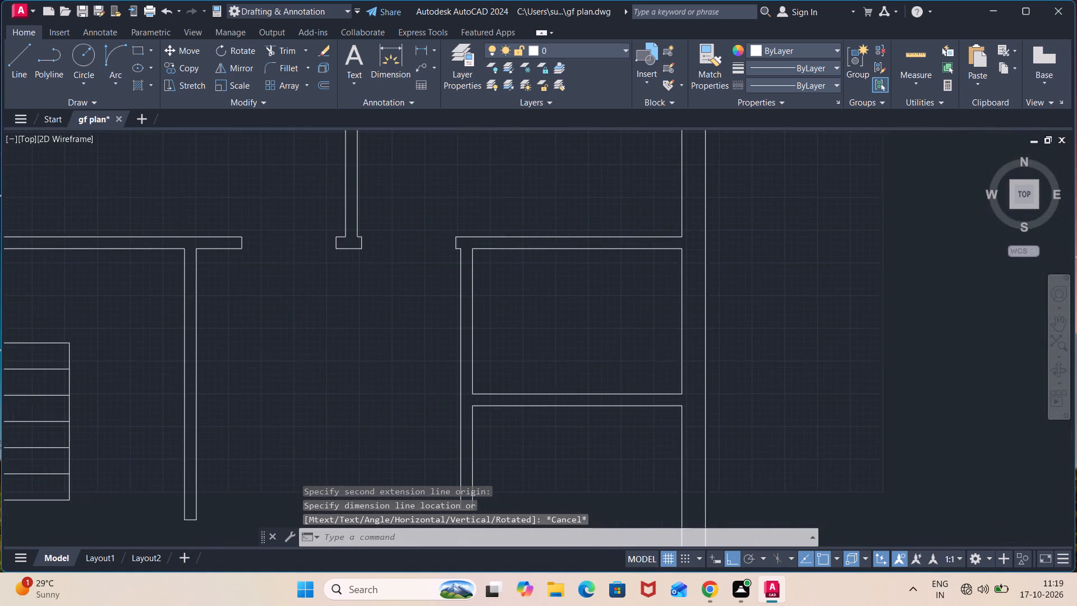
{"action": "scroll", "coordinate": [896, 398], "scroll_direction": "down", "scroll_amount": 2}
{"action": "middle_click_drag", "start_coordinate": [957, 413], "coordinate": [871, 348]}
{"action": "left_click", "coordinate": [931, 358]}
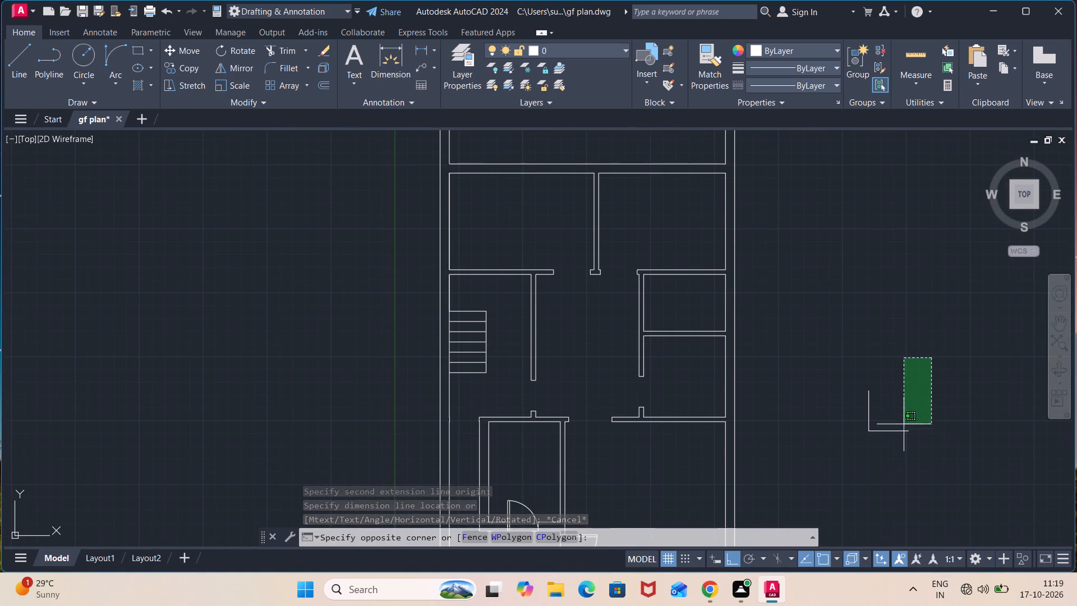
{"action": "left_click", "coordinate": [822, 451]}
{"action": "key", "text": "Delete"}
Draw an L-shaped door base in the empty space beside the plan, 3' downward and 3' to the right.
{"action": "key", "text": "l"}
{"action": "key", "text": "Return"}
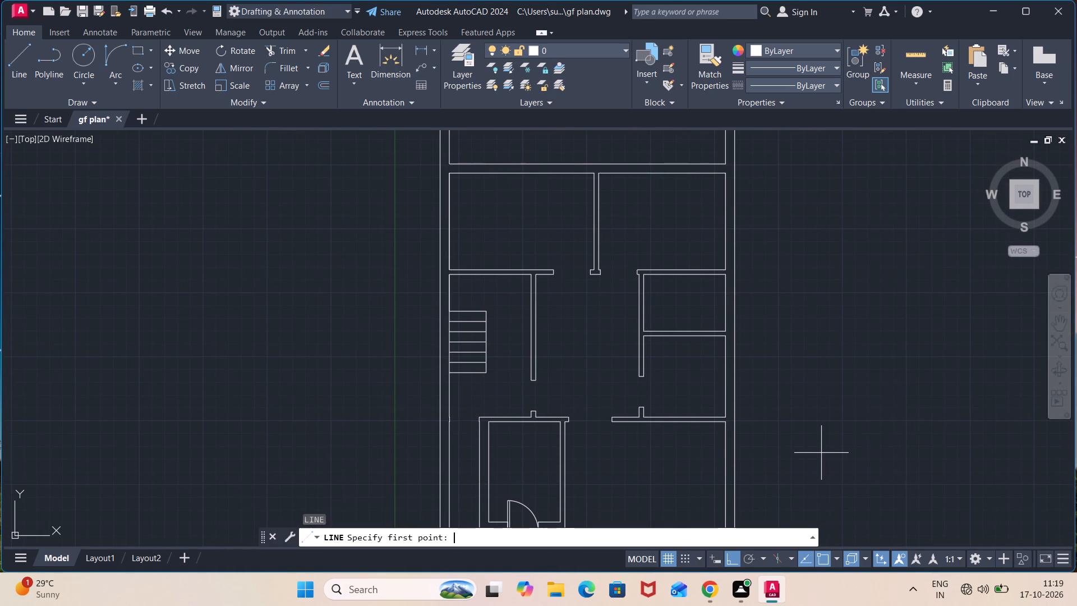
{"action": "left_click", "coordinate": [809, 365]}
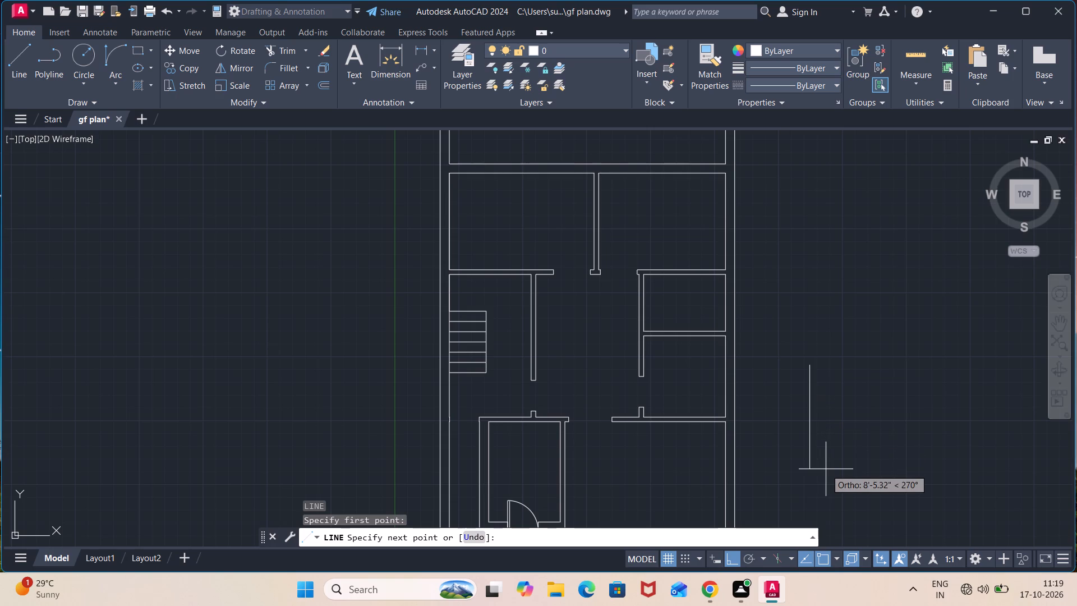
{"action": "type", "text": "3'"}
{"action": "key", "text": "Return"}
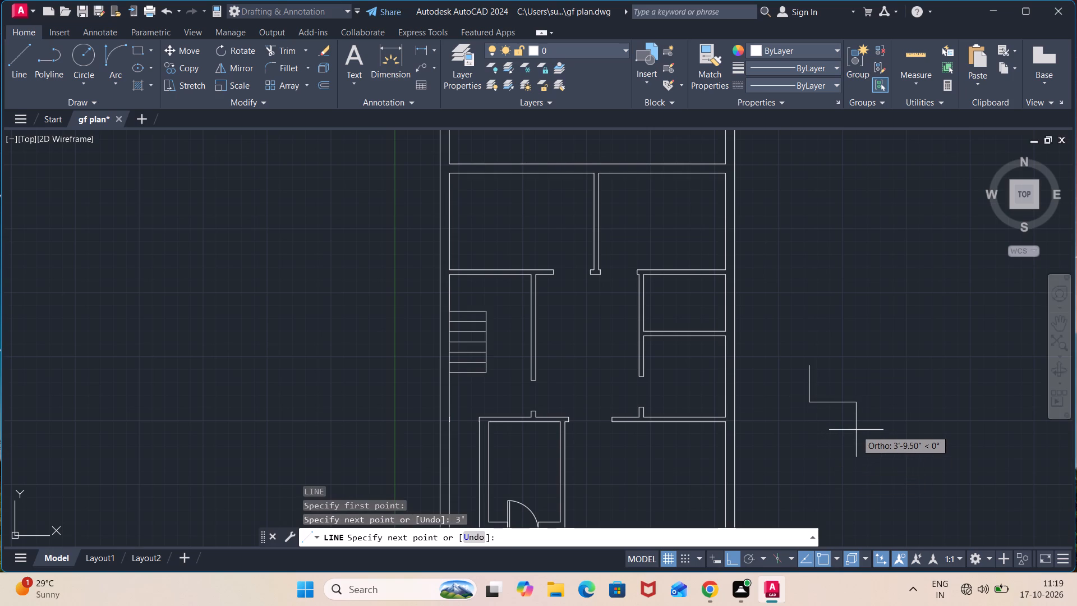
{"action": "type", "text": "3'"}
{"action": "key", "text": "Return"}
{"action": "key", "text": "Escape"}
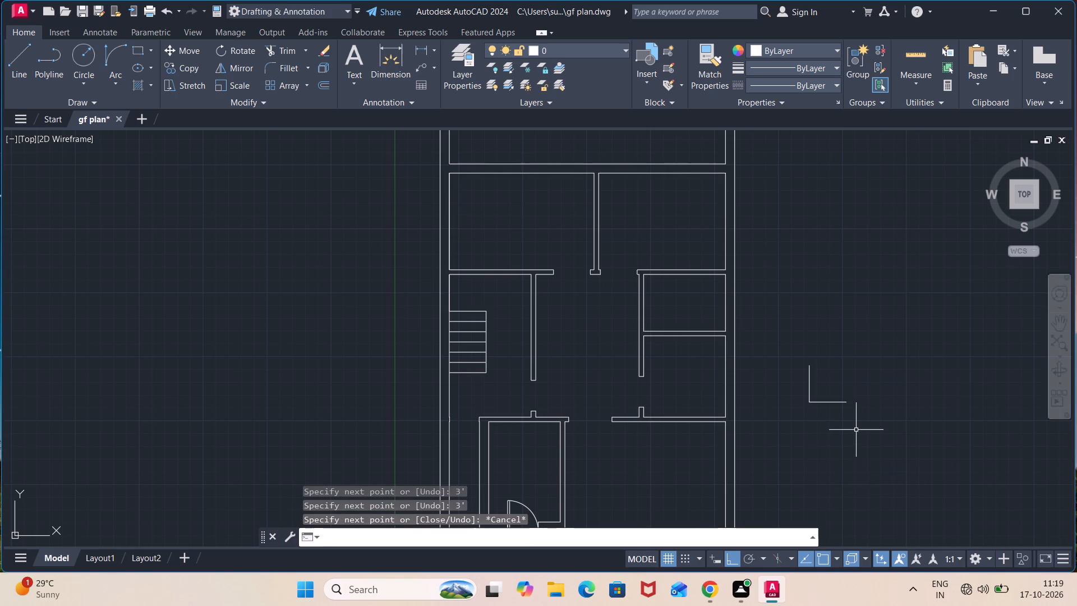
Draw a mirrored L-shaped door base beside the first one, 3' downward and 3' to the left.
{"action": "key", "text": "l"}
{"action": "key", "text": "Return"}
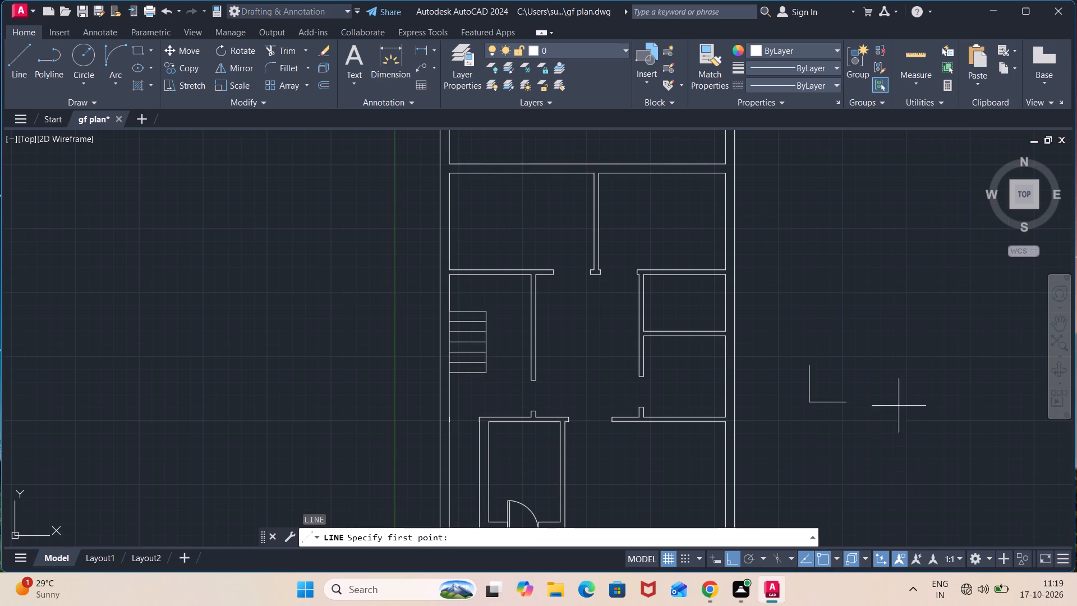
{"action": "left_click", "coordinate": [942, 362]}
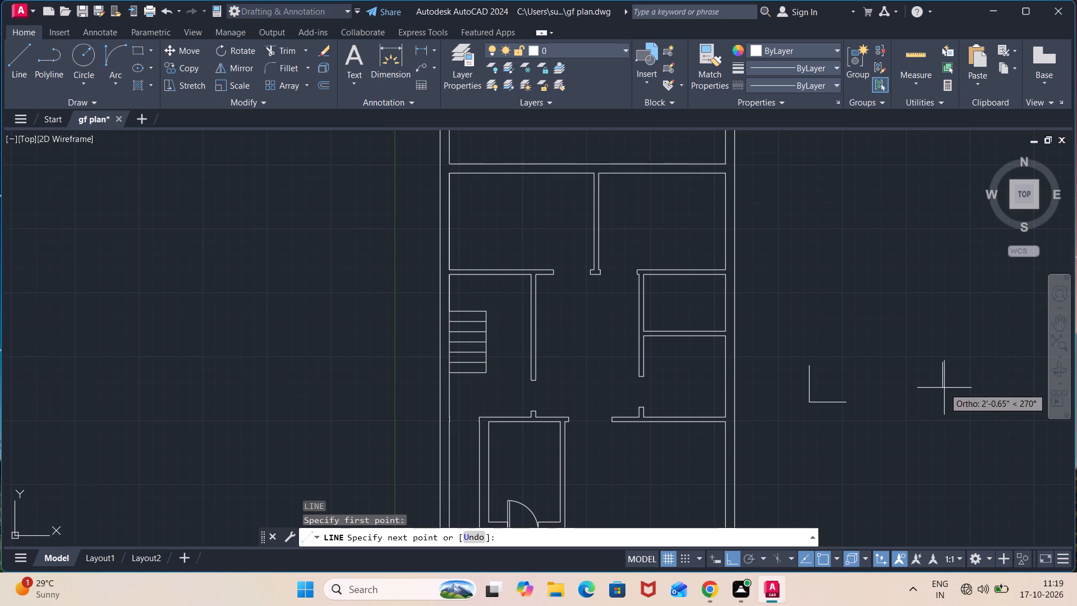
{"action": "type", "text": "3'"}
{"action": "key", "text": "Return"}
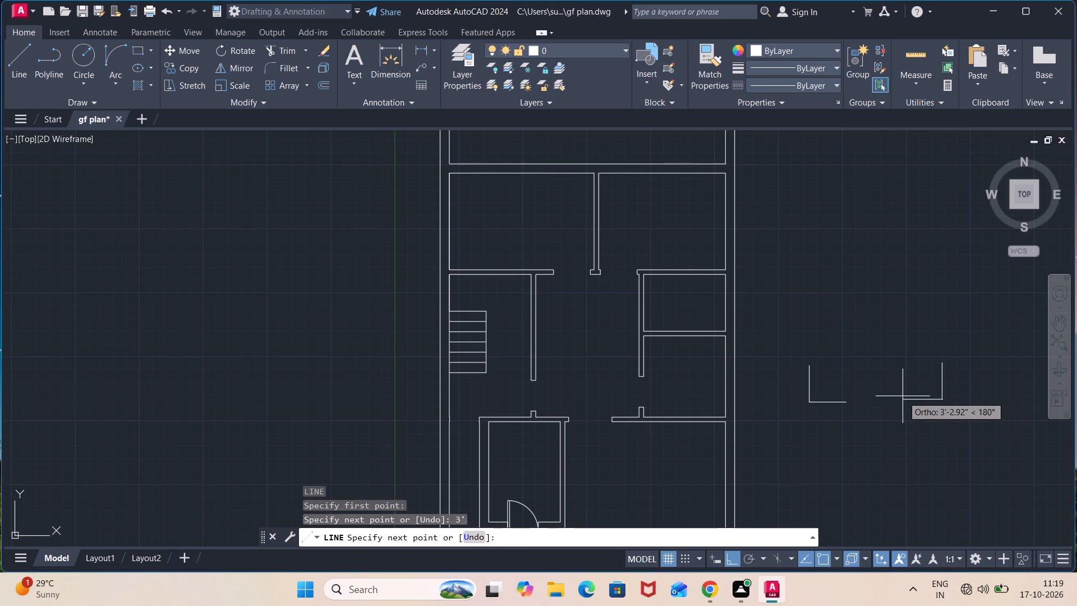
{"action": "type", "text": "3'"}
{"action": "key", "text": "Return"}
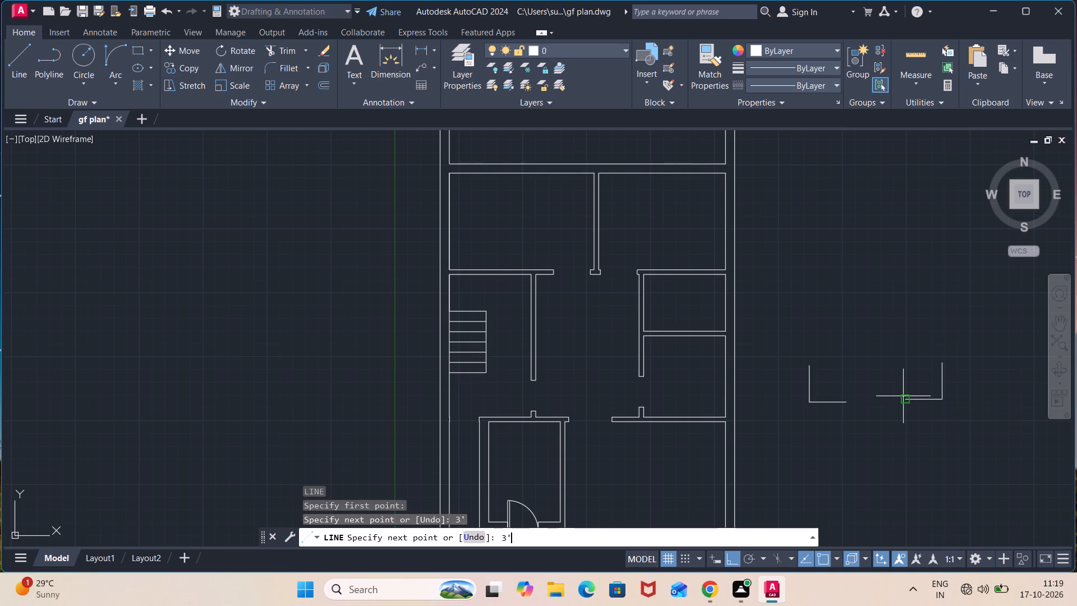
{"action": "key", "text": "Escape"}
Offset the vertical line of both L-shaped door bases 2" inward to give the door leaves their thickness.
{"action": "key", "text": "o"}
{"action": "key", "text": "Return"}
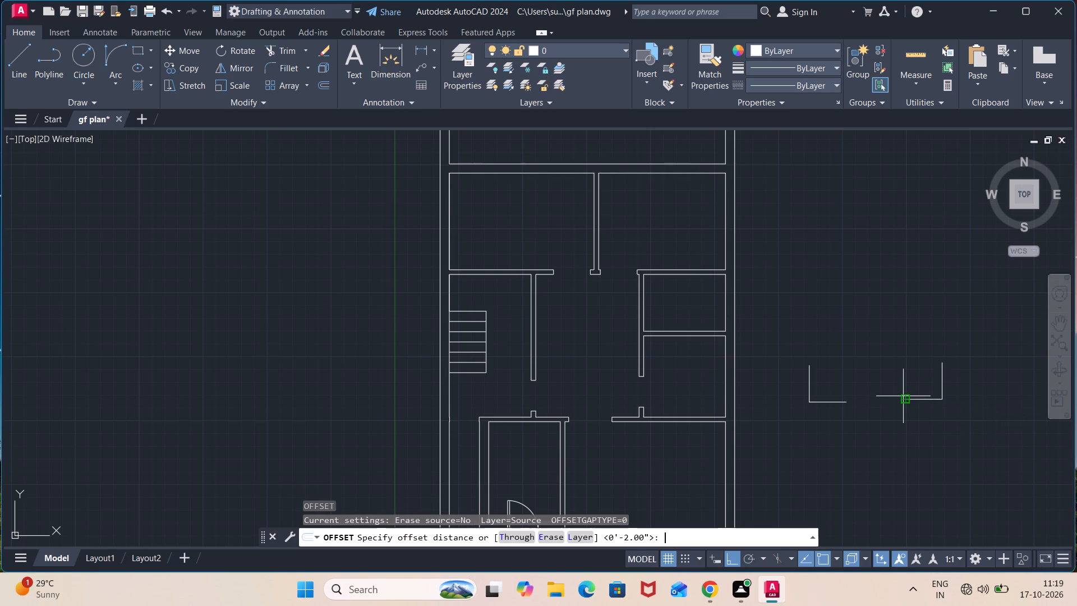
{"action": "key", "text": "Return"}
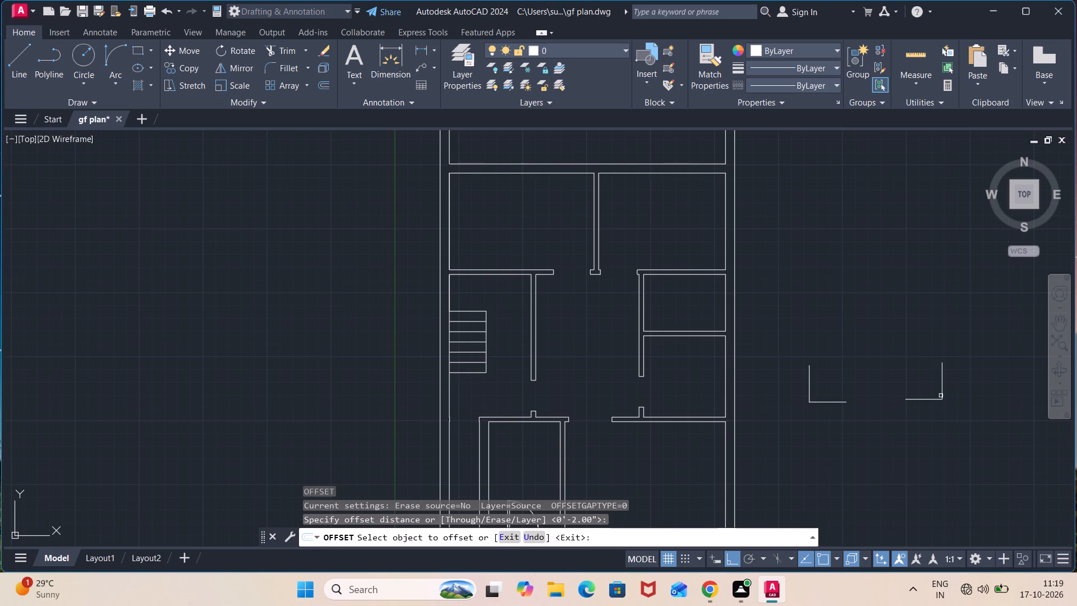
{"action": "left_click", "coordinate": [944, 386]}
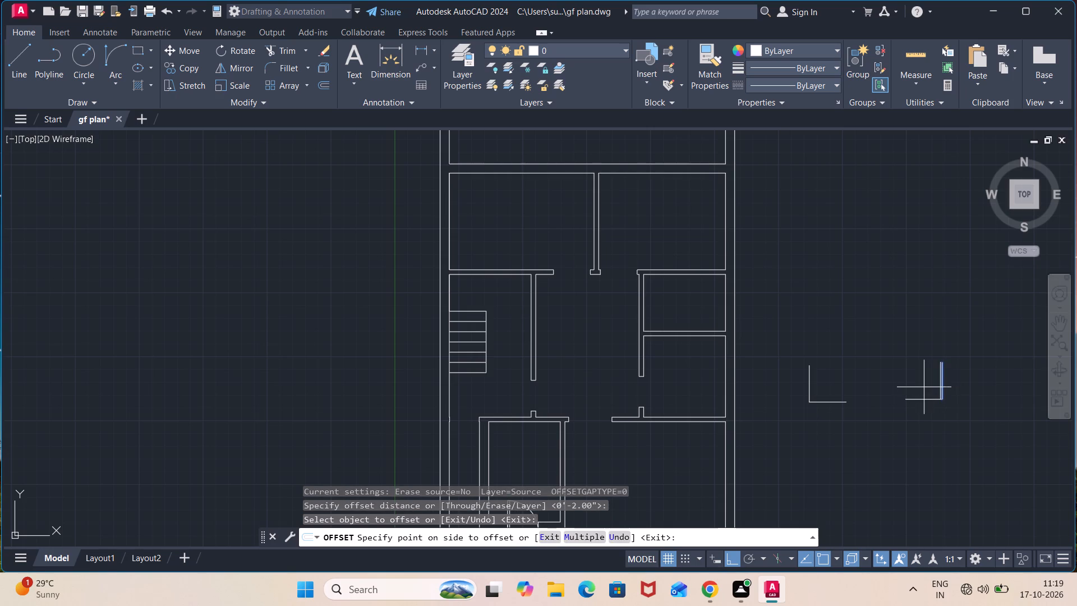
{"action": "left_click", "coordinate": [923, 387]}
{"action": "left_click", "coordinate": [808, 392]}
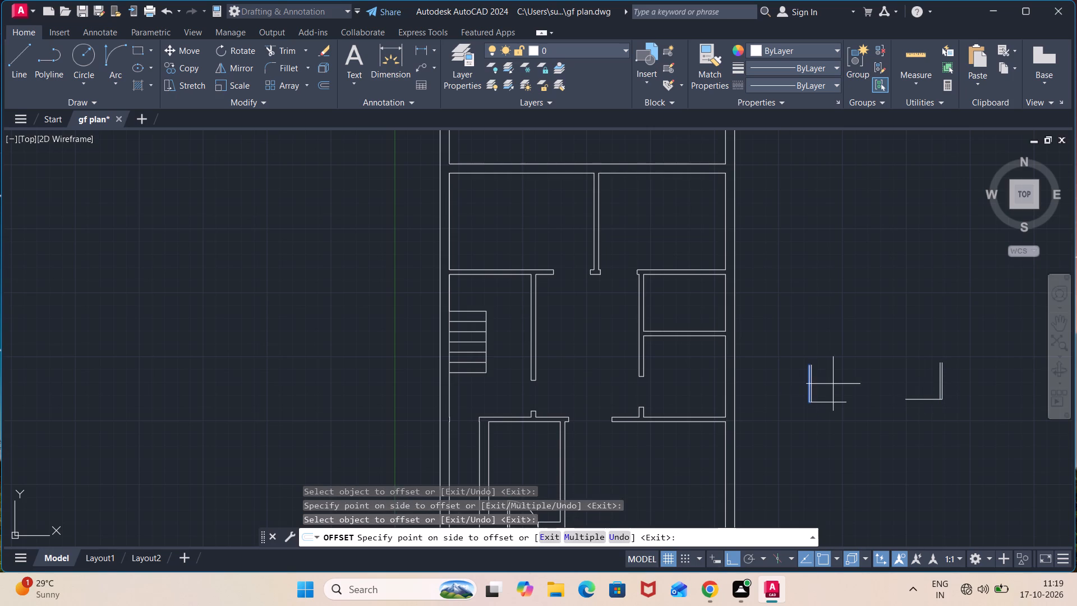
{"action": "left_click", "coordinate": [834, 383]}
Add the swing to the left door base with a Start, End, Direction arc from the leaf's outer top to the base line's free end.
{"action": "left_click", "coordinate": [113, 88]}
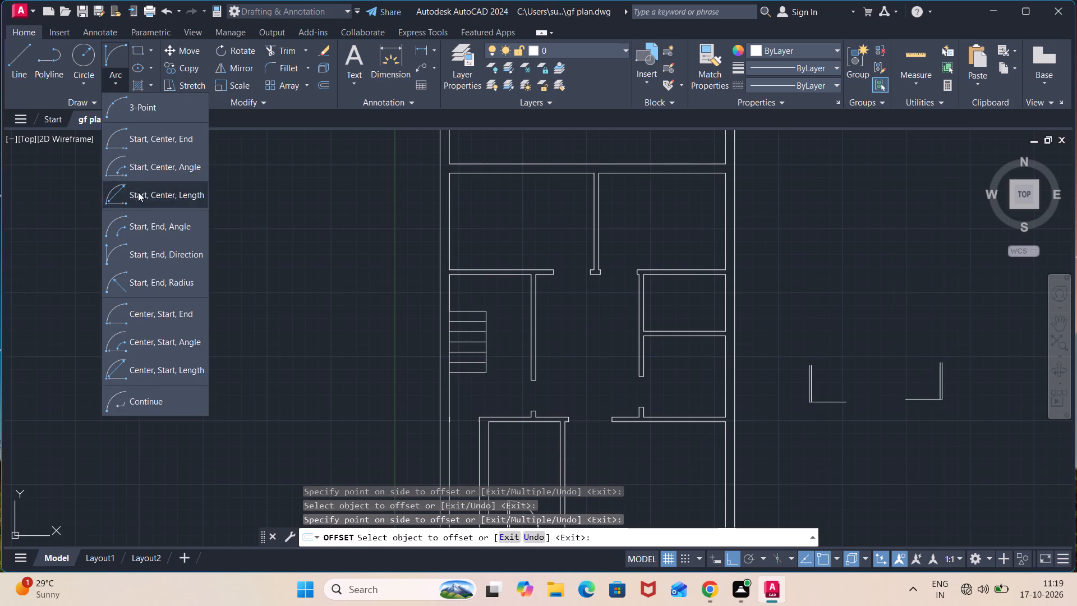
{"action": "left_click", "coordinate": [174, 263]}
{"action": "scroll", "coordinate": [867, 373], "scroll_direction": "up", "scroll_amount": 1}
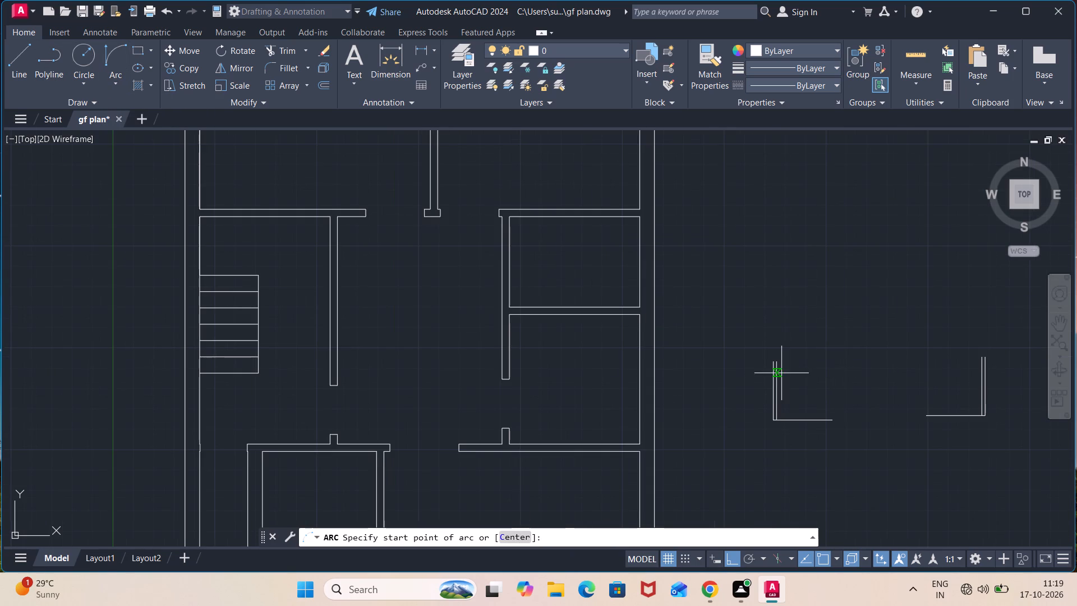
{"action": "scroll", "coordinate": [769, 361], "scroll_direction": "up", "scroll_amount": 2}
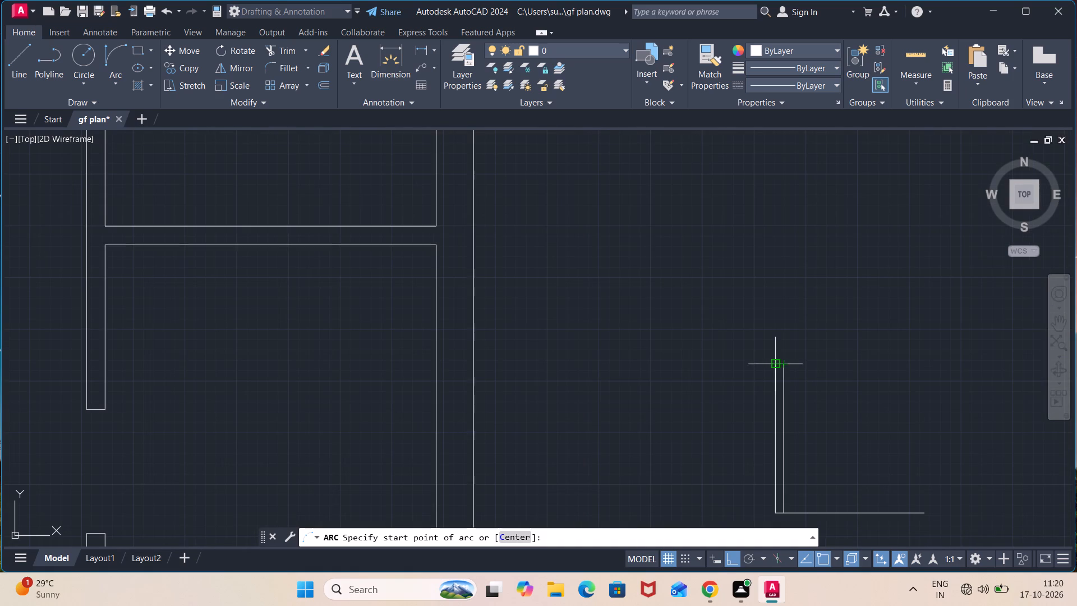
{"action": "left_click", "coordinate": [774, 362]}
{"action": "left_click", "coordinate": [921, 513]}
{"action": "left_click", "coordinate": [929, 470]}
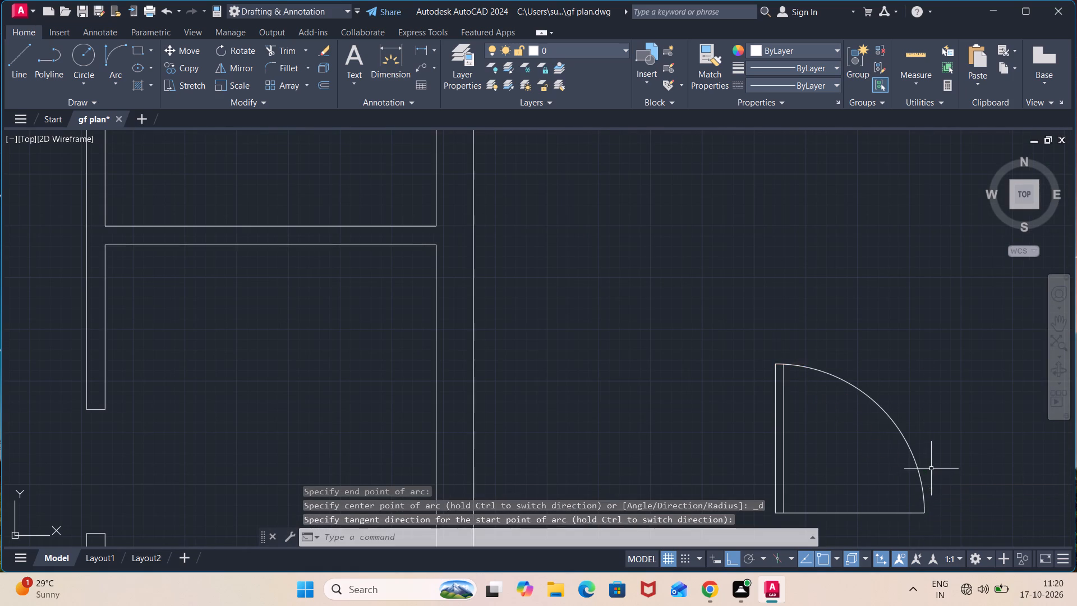
Add the mirrored swing to the right door base with a Start, End, Direction arc from the leaf's outer top to the base line's free end.
{"action": "scroll", "coordinate": [978, 453], "scroll_direction": "down", "scroll_amount": 3}
{"action": "middle_click_drag", "start_coordinate": [978, 453], "coordinate": [803, 376]}
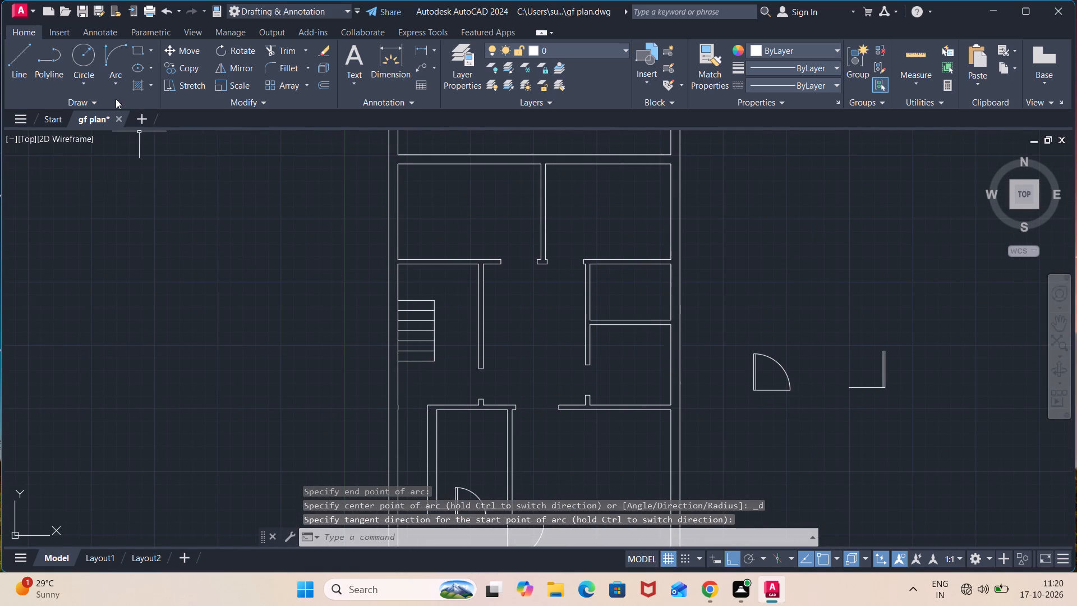
{"action": "left_click", "coordinate": [113, 80]}
{"action": "left_click", "coordinate": [168, 259]}
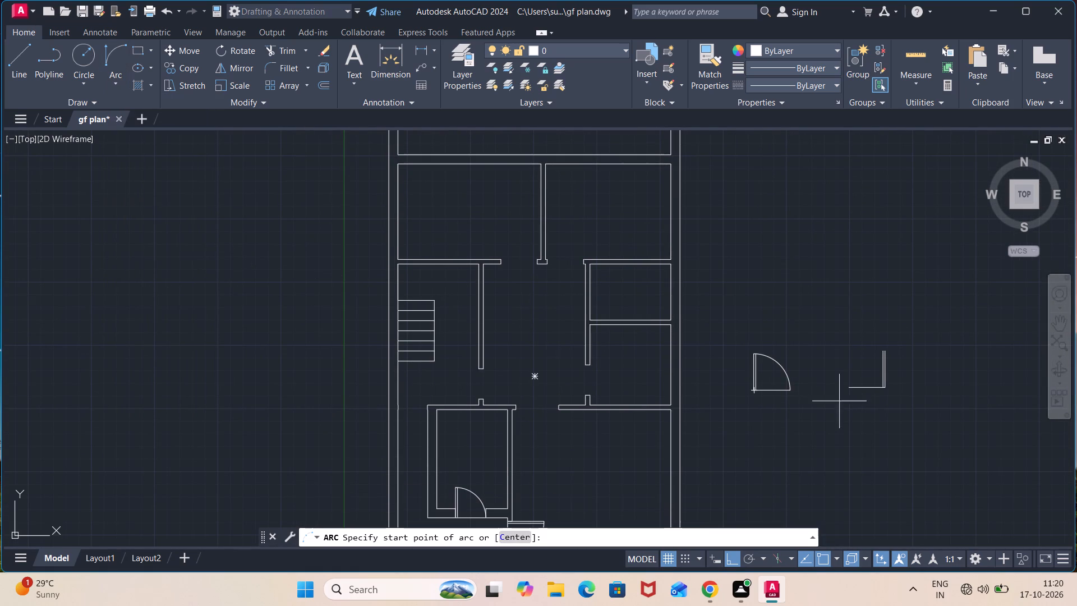
{"action": "scroll", "coordinate": [897, 362], "scroll_direction": "up", "scroll_amount": 2}
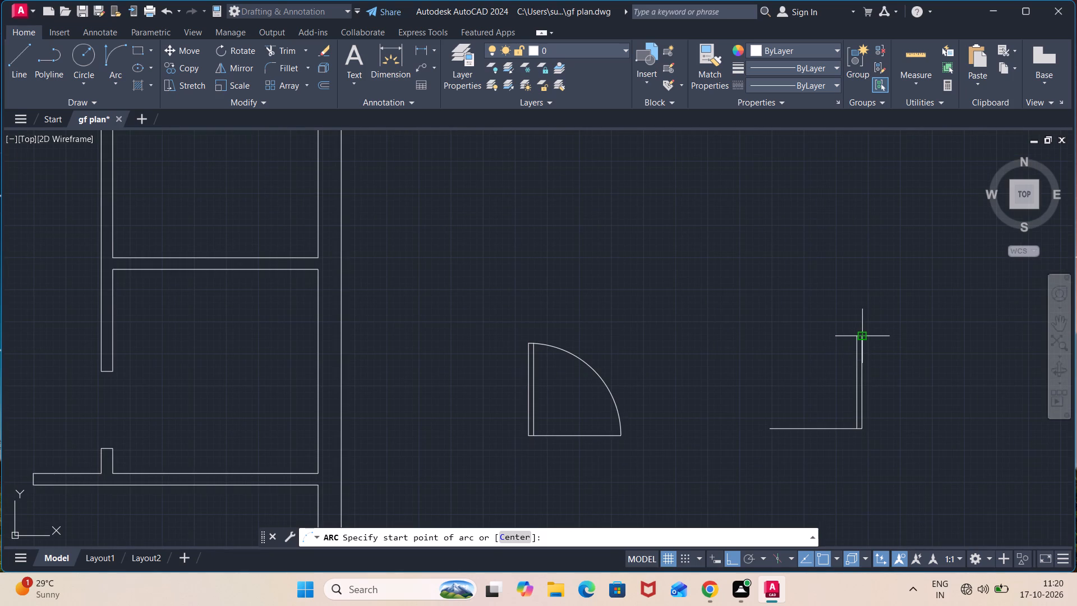
{"action": "left_click", "coordinate": [866, 339]}
{"action": "left_click", "coordinate": [771, 429]}
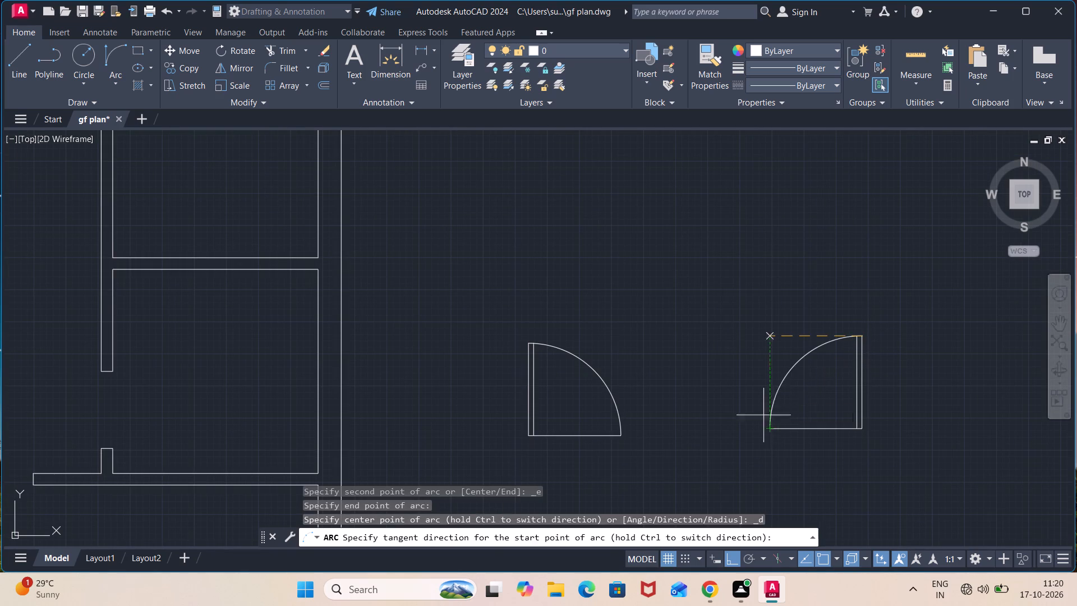
{"action": "left_click", "coordinate": [731, 370]}
Trim the piece of the left door's inner leaf line that projects above the swing arc.
{"action": "scroll", "coordinate": [526, 353], "scroll_direction": "up", "scroll_amount": 6}
{"action": "scroll", "coordinate": [566, 302], "scroll_direction": "up", "scroll_amount": 1}
{"action": "middle_click_drag", "start_coordinate": [566, 302], "coordinate": [589, 381]}
{"action": "scroll", "coordinate": [556, 310], "scroll_direction": "up", "scroll_amount": 2}
{"action": "middle_click_drag", "start_coordinate": [556, 308], "coordinate": [588, 407]}
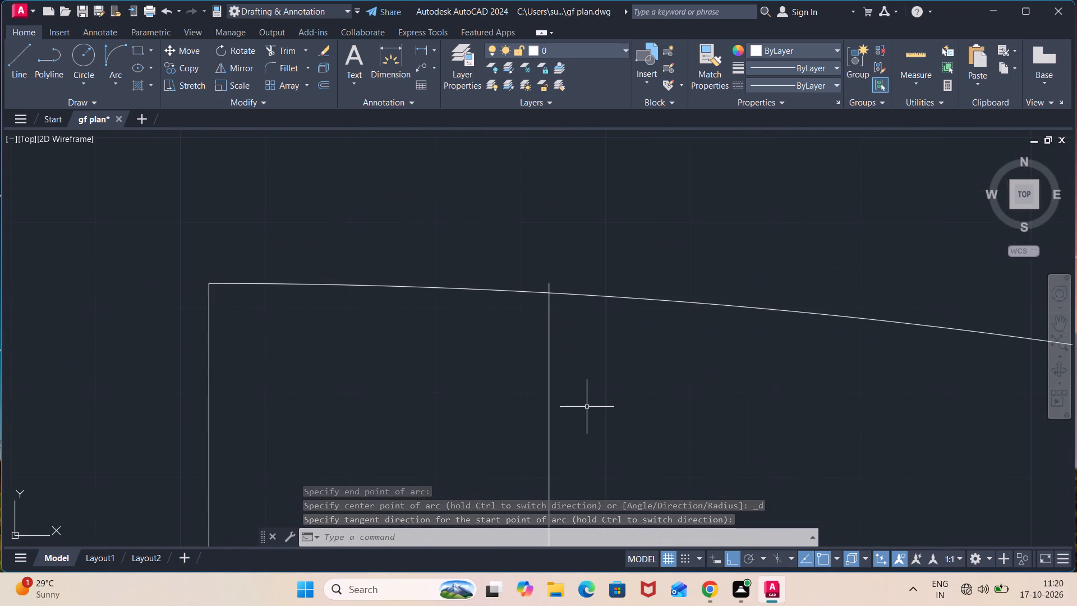
{"action": "type", "text": "tr"}
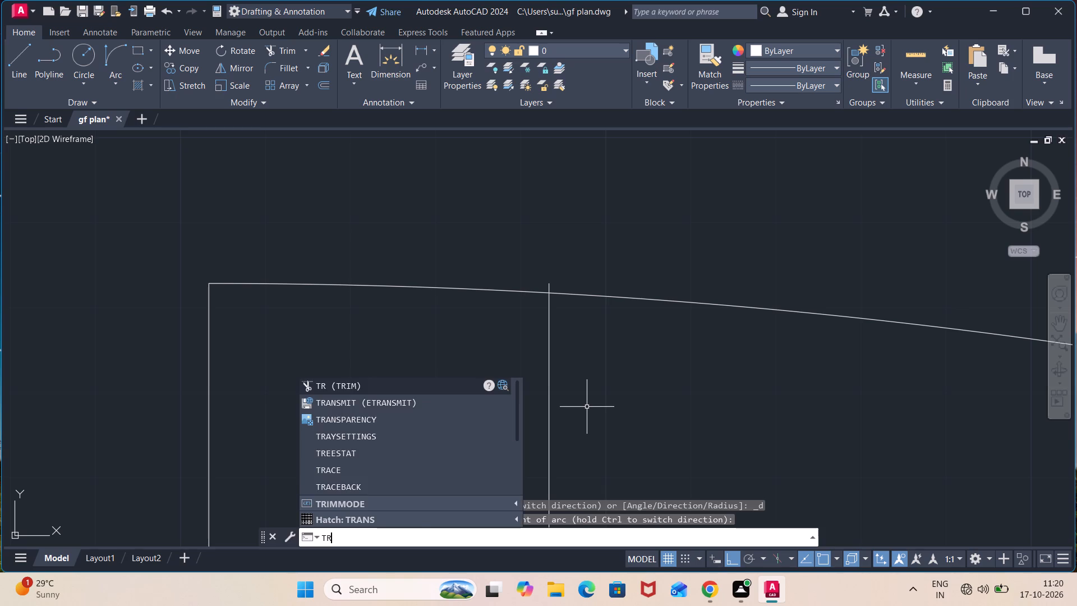
{"action": "key", "text": "Return"}
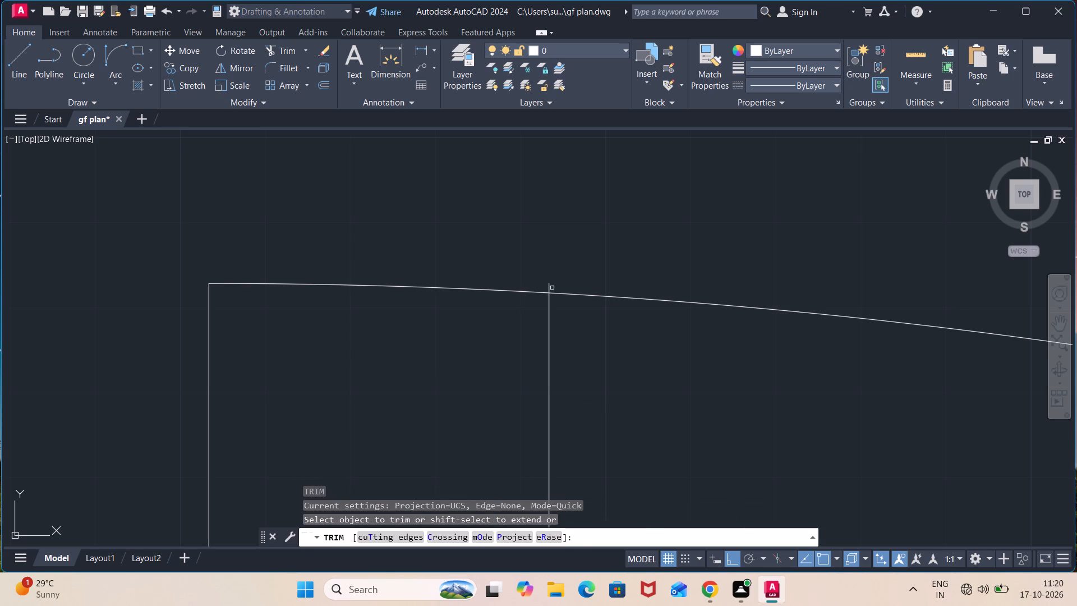
{"action": "left_click", "coordinate": [551, 287]}
Trim the piece of the right door's inner leaf line that projects above the swing arc.
{"action": "scroll", "coordinate": [826, 406], "scroll_direction": "down", "scroll_amount": 3}
{"action": "scroll", "coordinate": [885, 447], "scroll_direction": "down", "scroll_amount": 3}
{"action": "middle_click_drag", "start_coordinate": [917, 464], "coordinate": [200, 306]}
{"action": "scroll", "coordinate": [944, 364], "scroll_direction": "down", "scroll_amount": 2}
{"action": "middle_click_drag", "start_coordinate": [945, 364], "coordinate": [551, 476]}
{"action": "scroll", "coordinate": [755, 453], "scroll_direction": "up", "scroll_amount": 3}
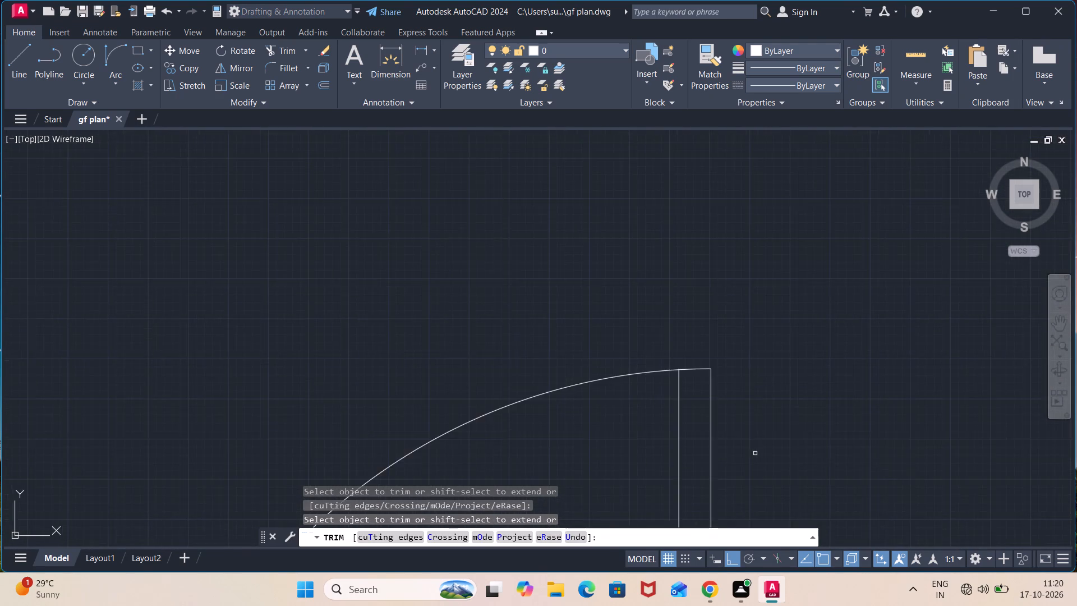
{"action": "scroll", "coordinate": [755, 453], "scroll_direction": "up", "scroll_amount": 3}
{"action": "middle_click_drag", "start_coordinate": [685, 365], "coordinate": [779, 596]}
{"action": "scroll", "coordinate": [555, 340], "scroll_direction": "up", "scroll_amount": 2}
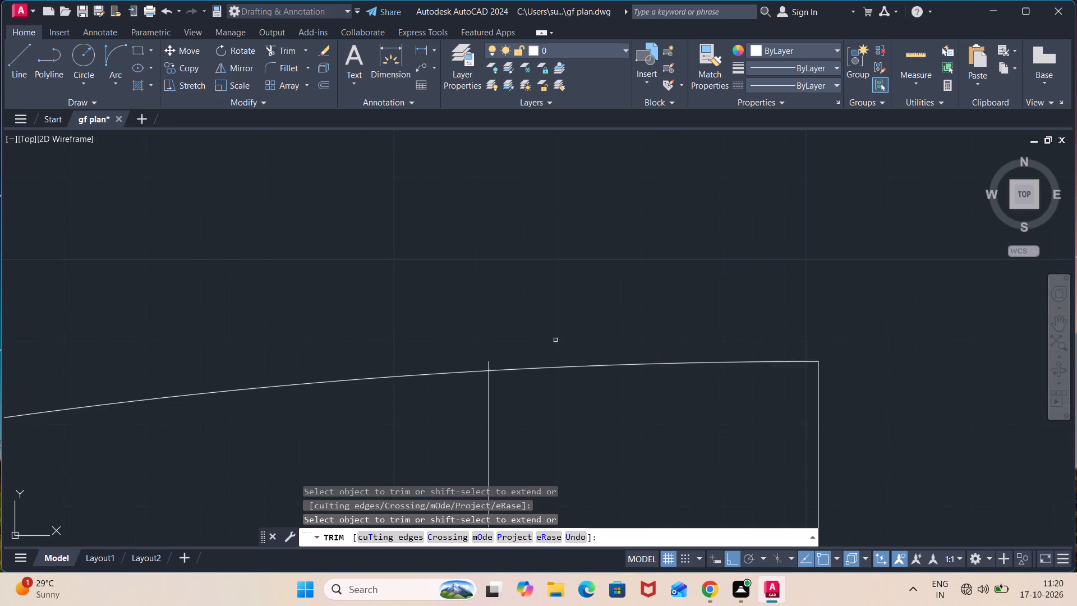
{"action": "left_click", "coordinate": [490, 364]}
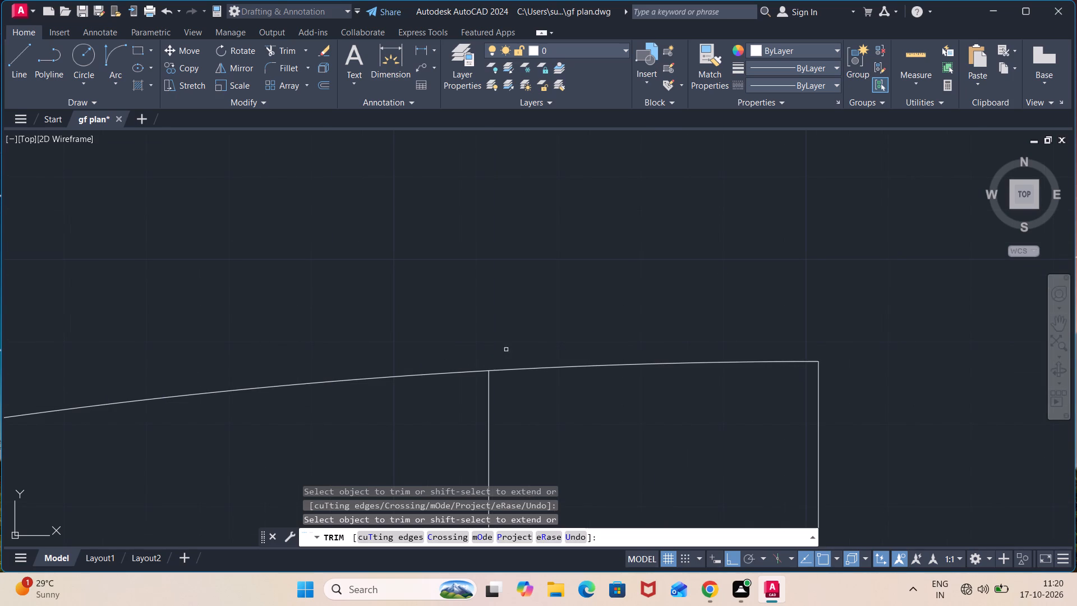
{"action": "scroll", "coordinate": [721, 300], "scroll_direction": "down", "scroll_amount": 3}
{"action": "scroll", "coordinate": [958, 265], "scroll_direction": "down", "scroll_amount": 4}
{"action": "scroll", "coordinate": [974, 309], "scroll_direction": "down", "scroll_amount": 3}
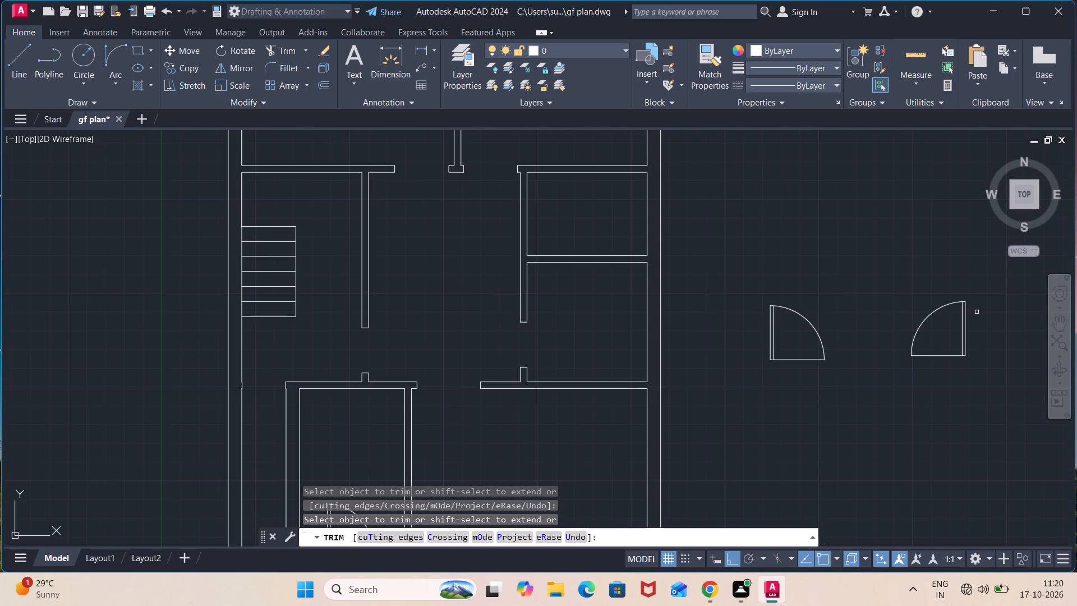
{"action": "key", "text": "Escape"}
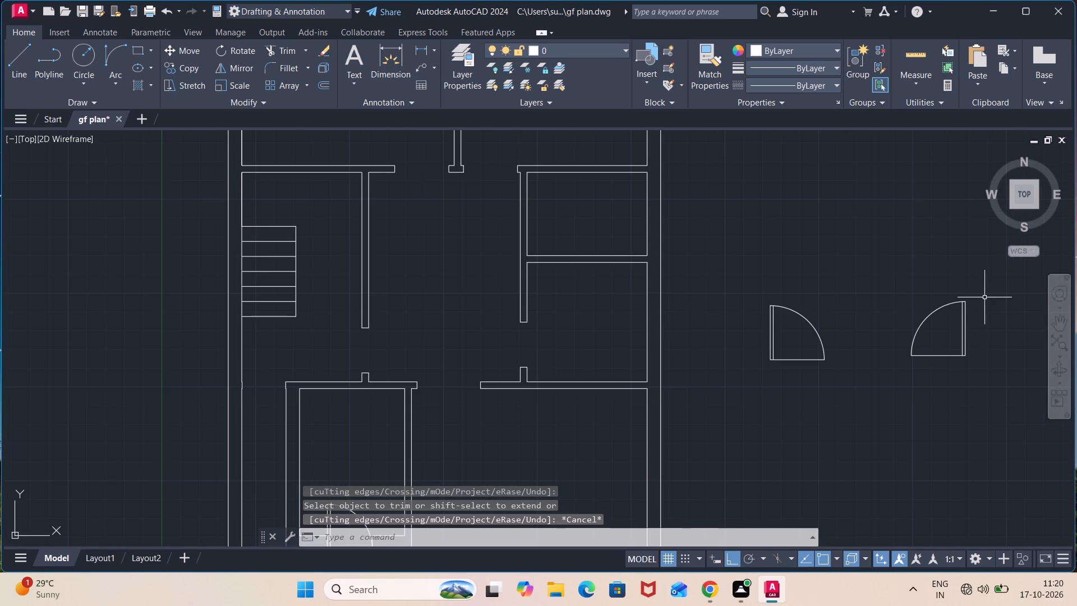
Move the left-swinging 3' door by its hinge corner to the lower-left corner of the wall stub under the upper rooms' dividing partition.
{"action": "middle_click_drag", "start_coordinate": [984, 297], "coordinate": [899, 315]}
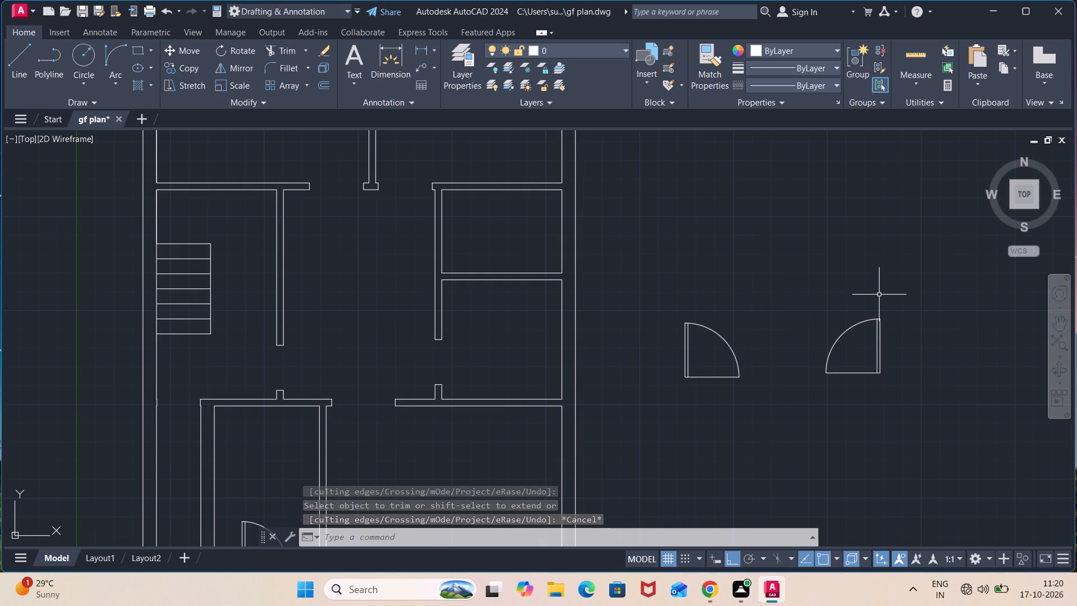
{"action": "left_click", "coordinate": [904, 292]}
{"action": "left_click", "coordinate": [799, 393]}
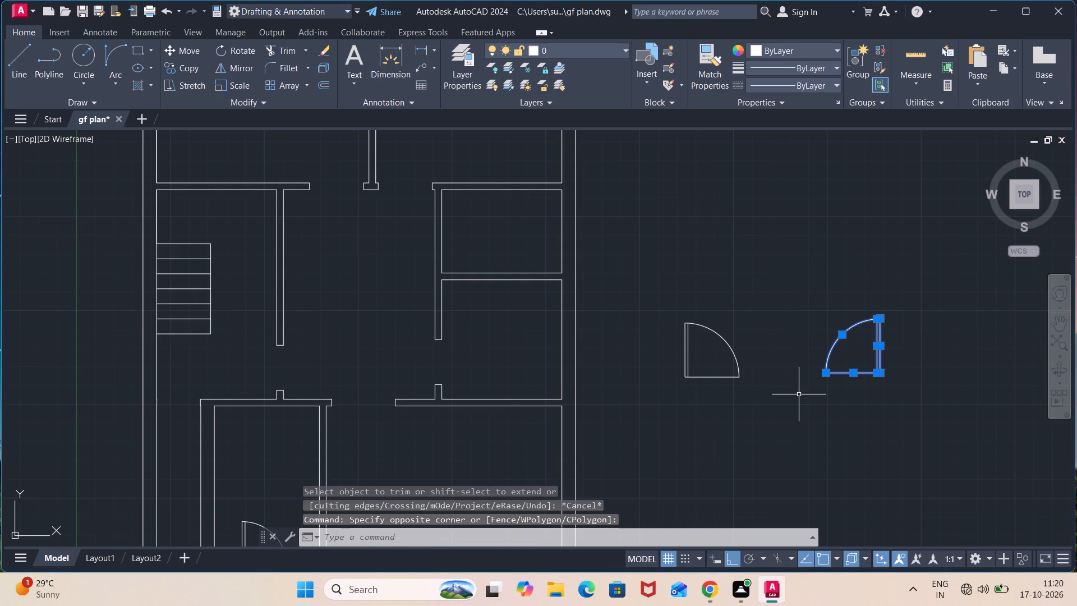
{"action": "key", "text": "m"}
{"action": "key", "text": "Return"}
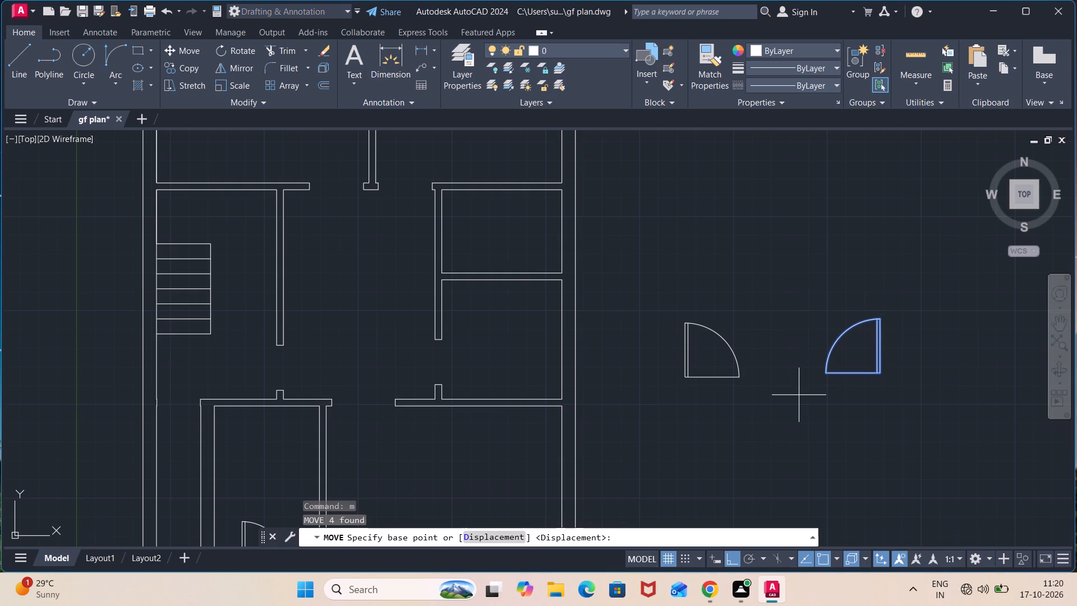
{"action": "left_click", "coordinate": [877, 374]}
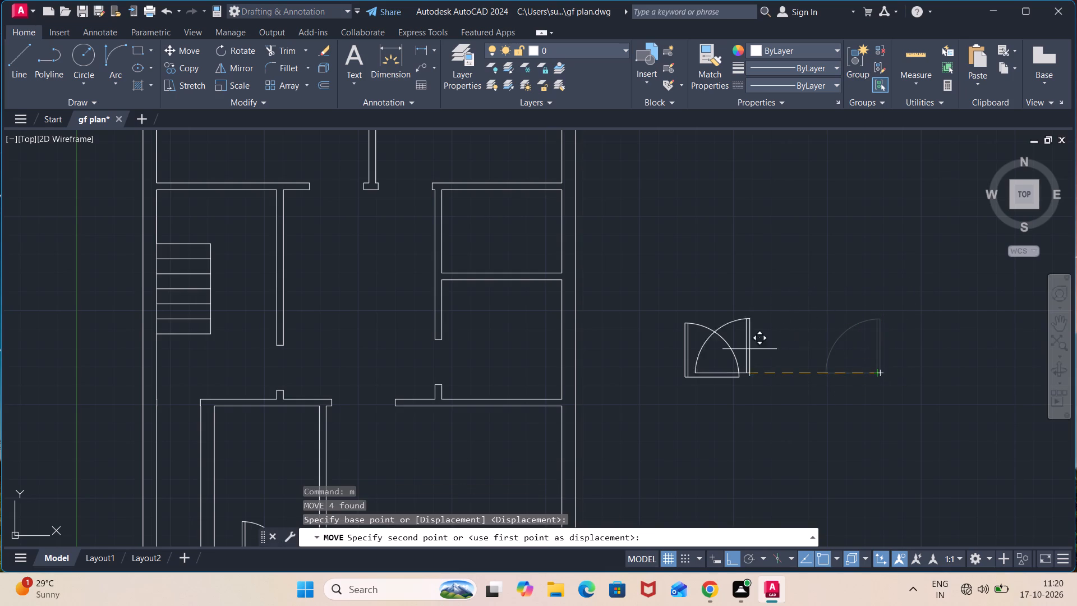
{"action": "scroll", "coordinate": [371, 192], "scroll_direction": "up", "scroll_amount": 2}
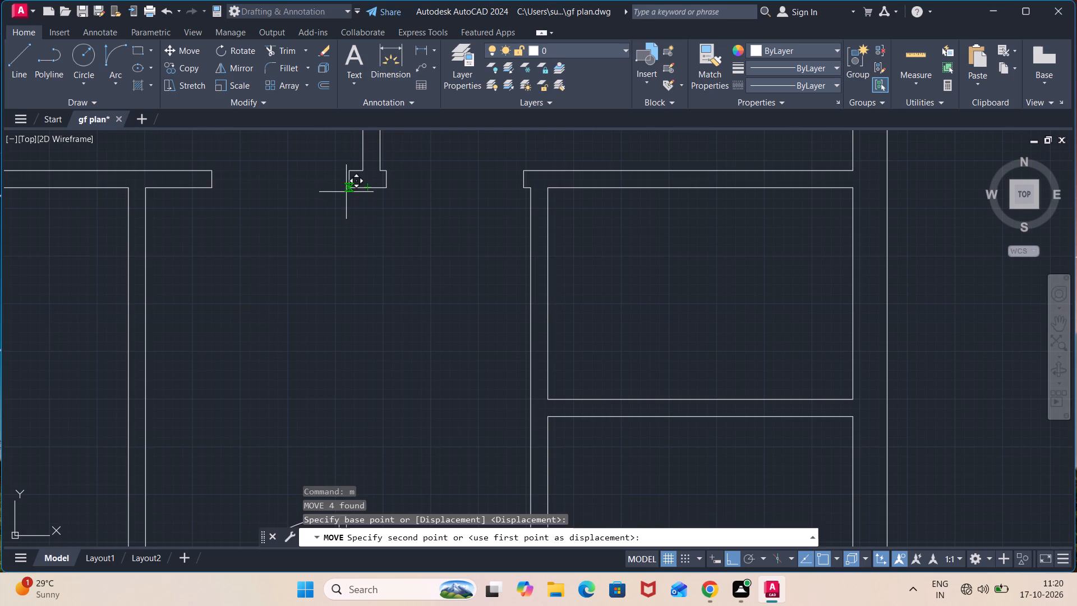
{"action": "left_click", "coordinate": [346, 189]}
Move the right-swinging 3' door by its hinge corner to the lower-right corner of the same wall stub, filling the upper-right room's doorway.
{"action": "scroll", "coordinate": [639, 269], "scroll_direction": "down", "scroll_amount": 2}
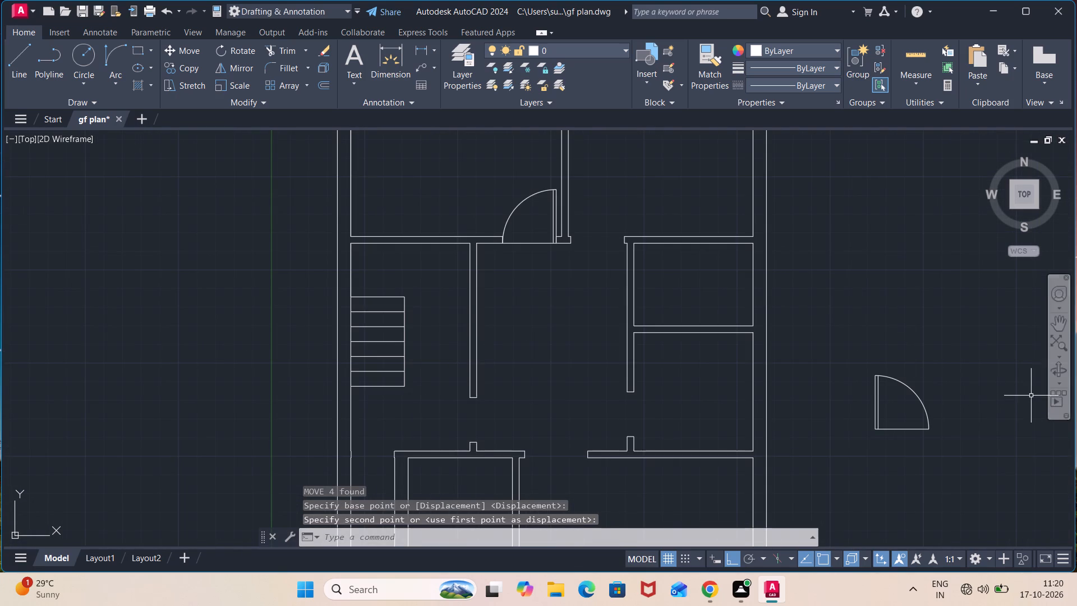
{"action": "left_click", "coordinate": [980, 357]}
{"action": "left_click", "coordinate": [825, 472]}
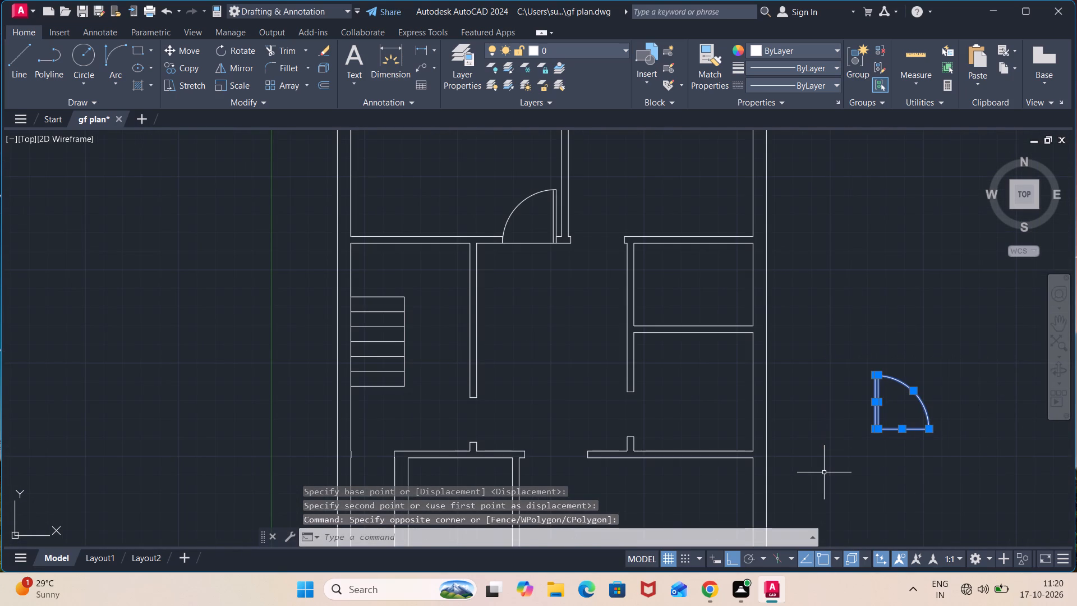
{"action": "key", "text": "m"}
{"action": "key", "text": "Return"}
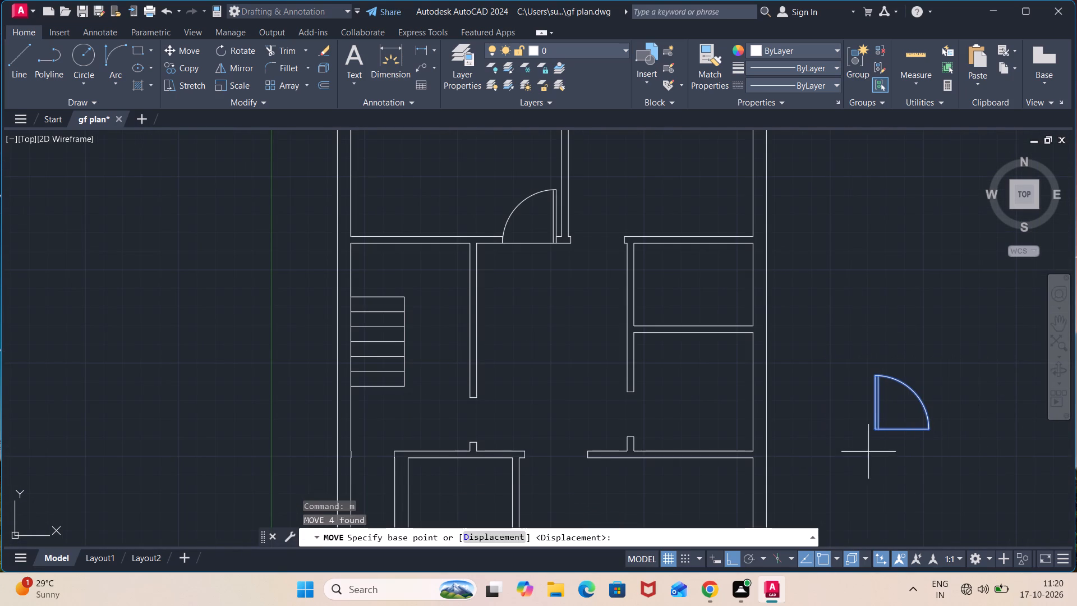
{"action": "left_click", "coordinate": [872, 433]}
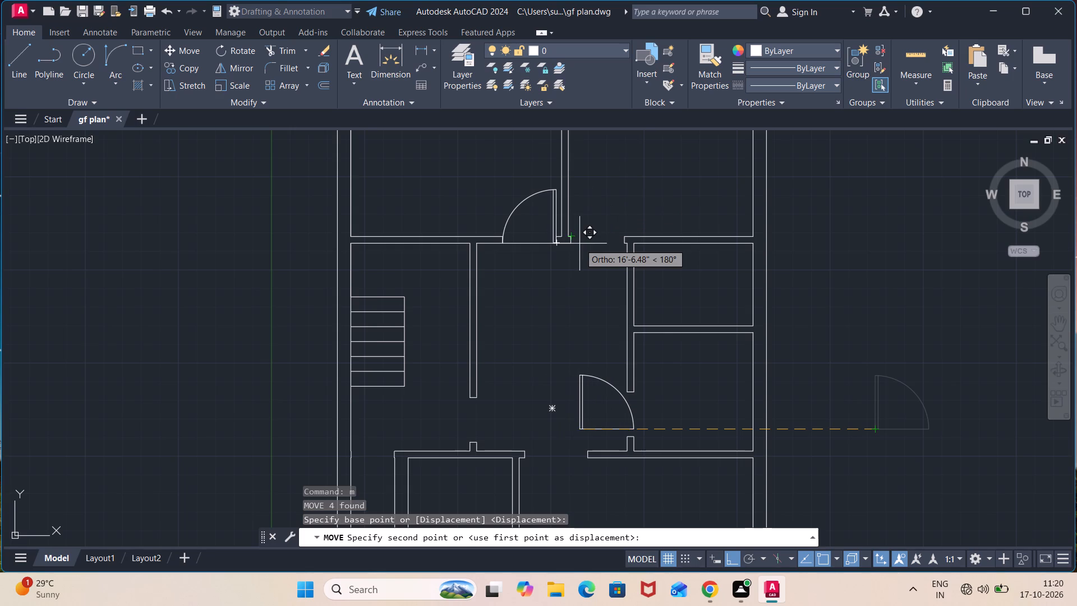
{"action": "scroll", "coordinate": [580, 244], "scroll_direction": "up", "scroll_amount": 2}
{"action": "left_click", "coordinate": [558, 241]}
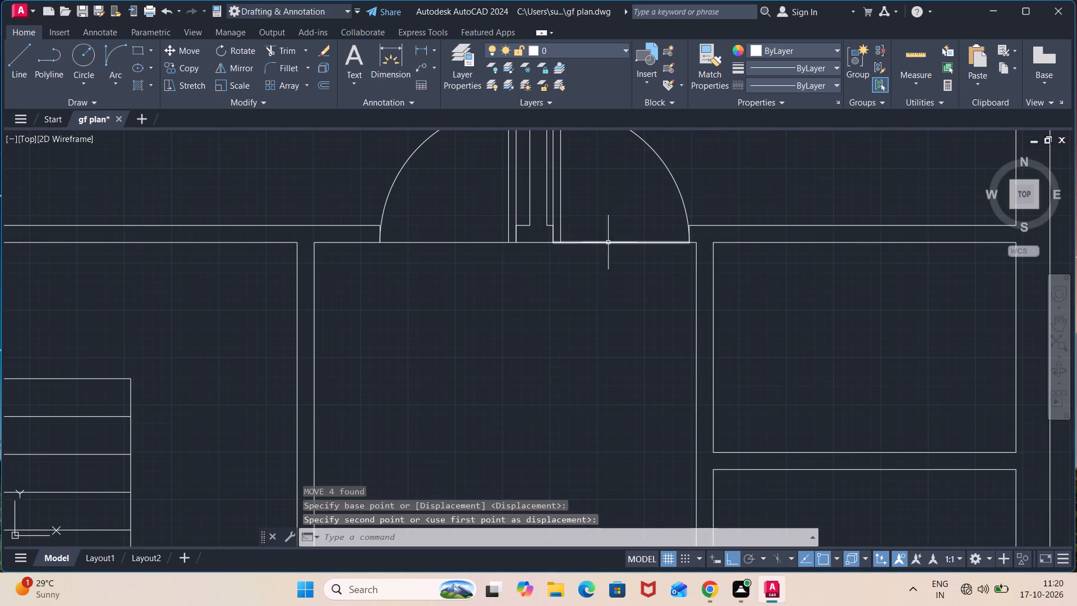
{"action": "scroll", "coordinate": [704, 298], "scroll_direction": "down", "scroll_amount": 2}
{"action": "scroll", "coordinate": [938, 403], "scroll_direction": "down", "scroll_amount": 2}
{"action": "middle_click_drag", "start_coordinate": [938, 403], "coordinate": [799, 358]}
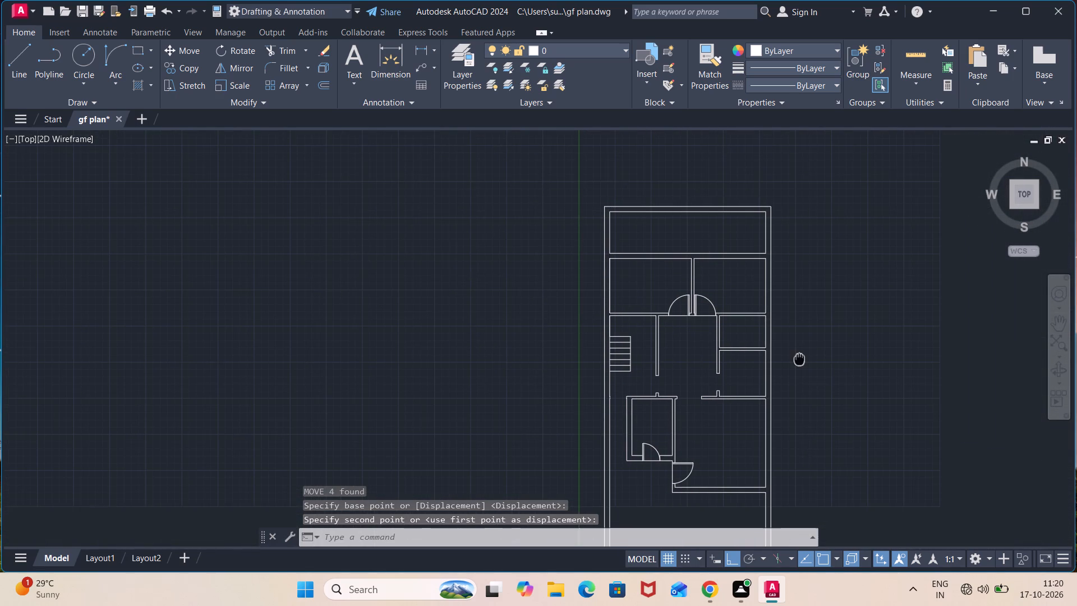
Draw an L of two 2'6" lines outside the plan's right wall, one vertical downward and one horizontal to the right from its foot.
{"action": "middle_click_drag", "start_coordinate": [799, 358], "coordinate": [799, 357]}
{"action": "scroll", "coordinate": [828, 366], "scroll_direction": "up", "scroll_amount": 1}
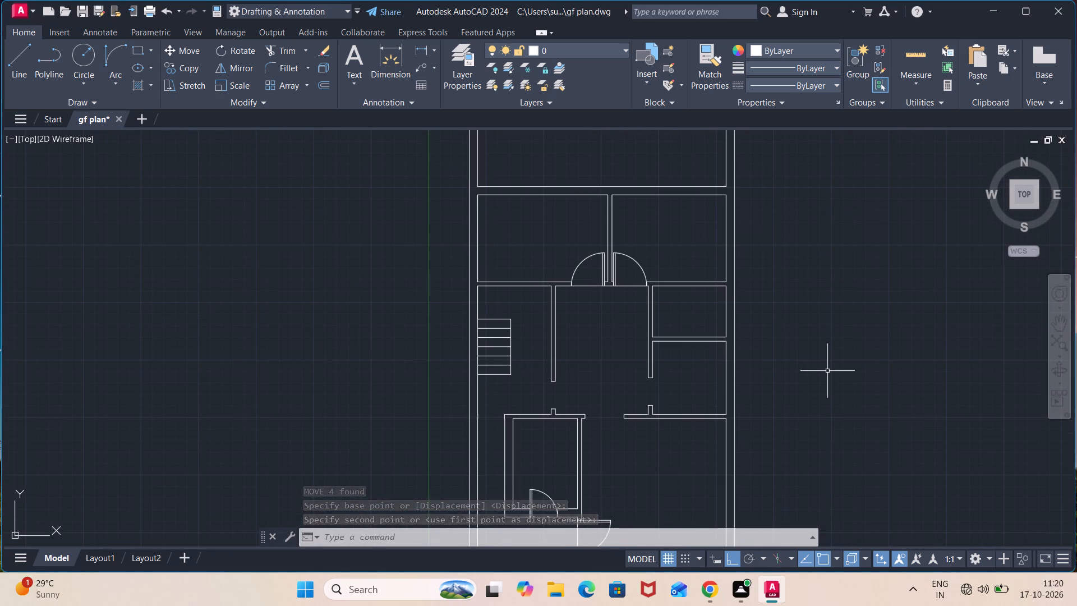
{"action": "scroll", "coordinate": [827, 371], "scroll_direction": "up", "scroll_amount": 2}
{"action": "scroll", "coordinate": [794, 371], "scroll_direction": "down", "scroll_amount": 1}
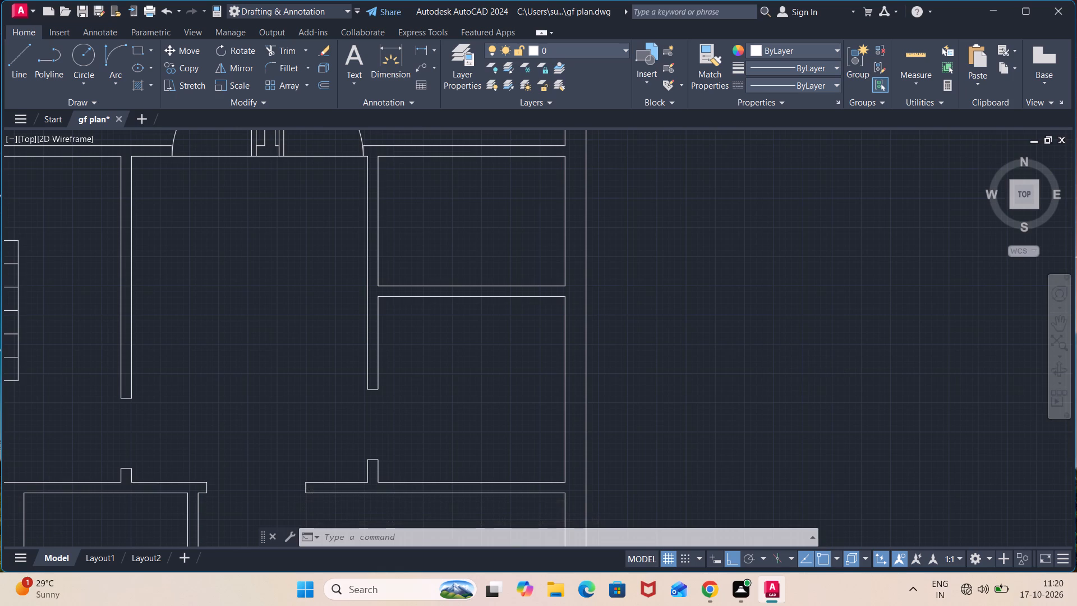
{"action": "scroll", "coordinate": [794, 371], "scroll_direction": "up", "scroll_amount": 1}
{"action": "scroll", "coordinate": [794, 371], "scroll_direction": "down", "scroll_amount": 1}
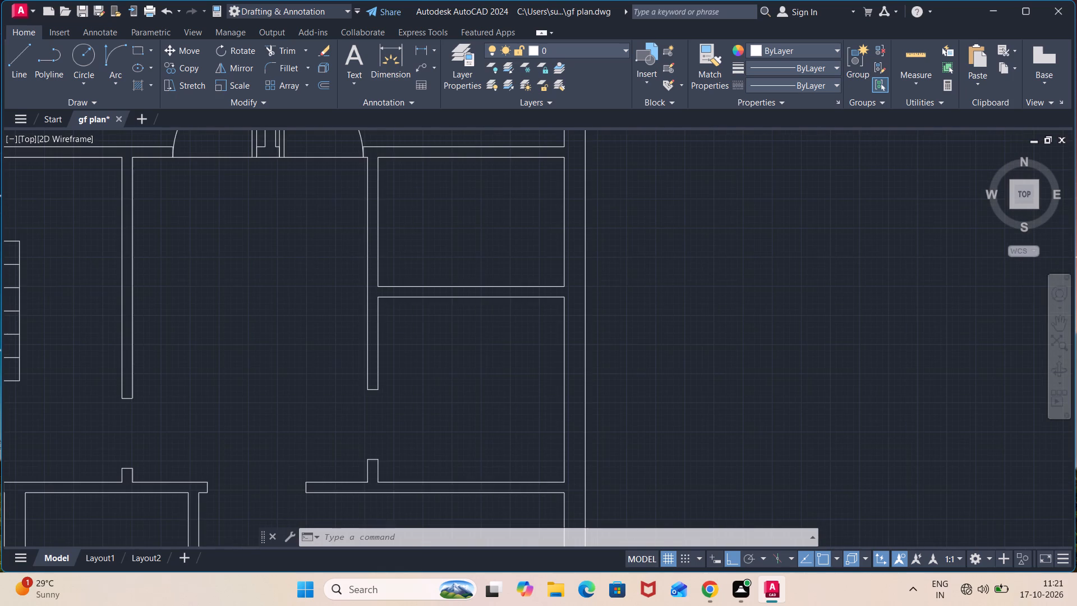
{"action": "middle_click_drag", "start_coordinate": [782, 372], "coordinate": [716, 331]}
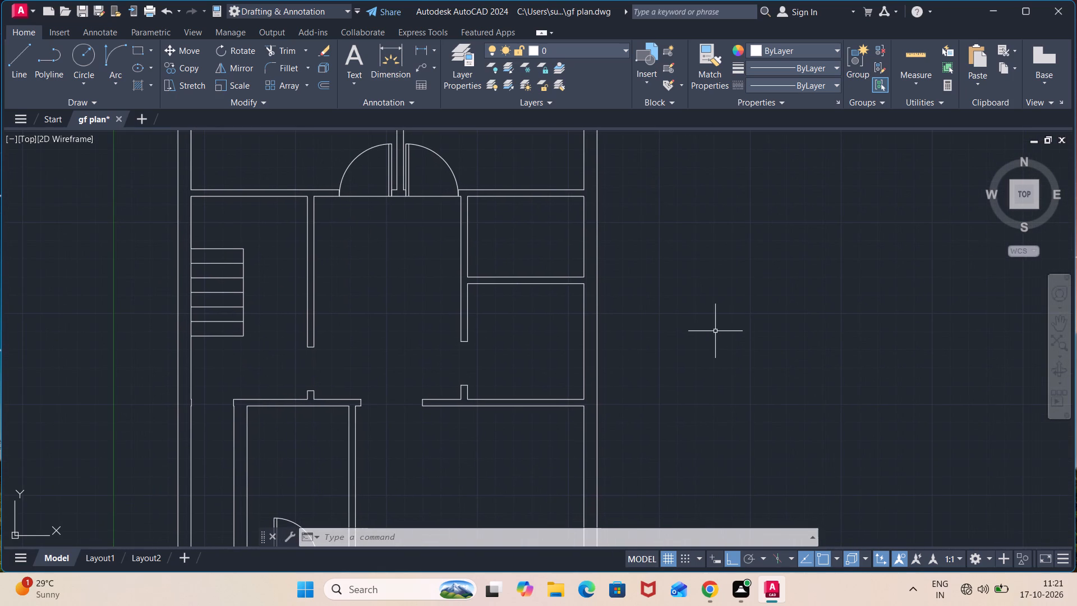
{"action": "key", "text": "l"}
{"action": "key", "text": "Return"}
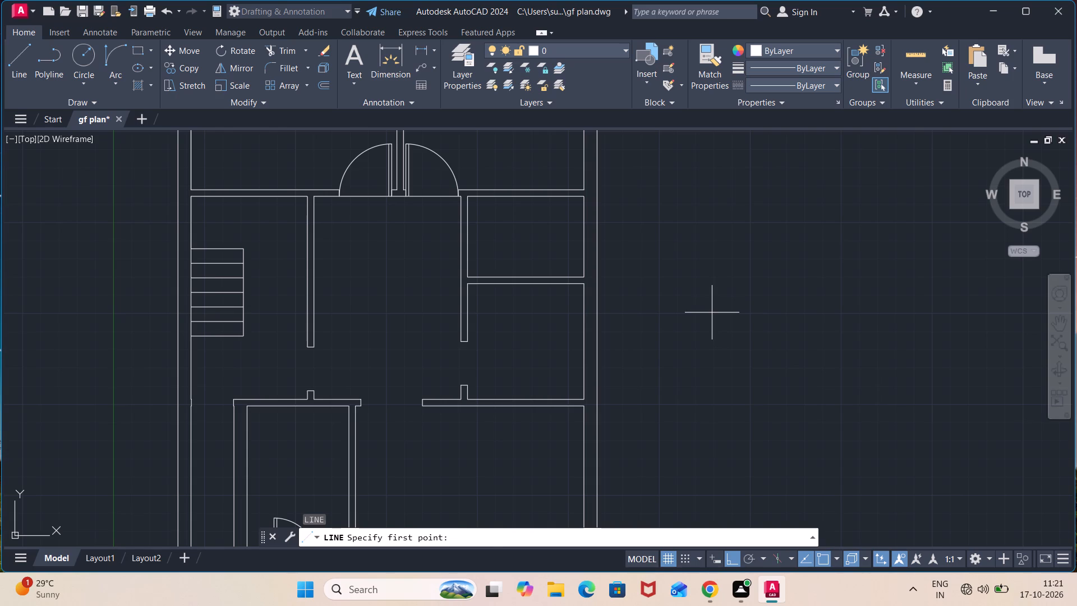
{"action": "left_click", "coordinate": [702, 328]}
{"action": "type", "text": "2'6\""}
{"action": "key", "text": "Return"}
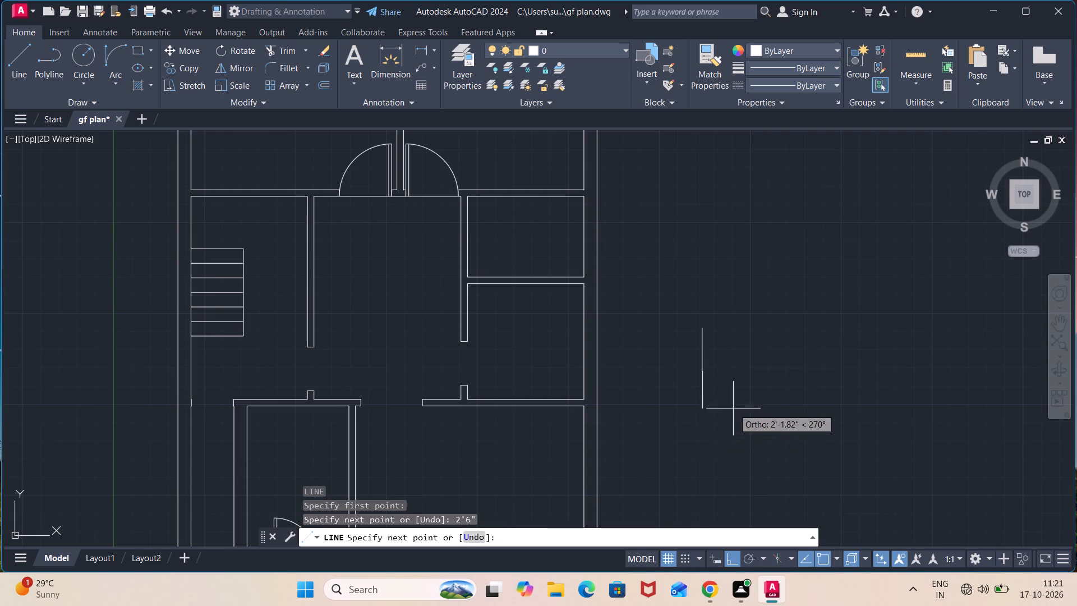
{"action": "type", "text": "2'6\""}
{"action": "key", "text": "Return"}
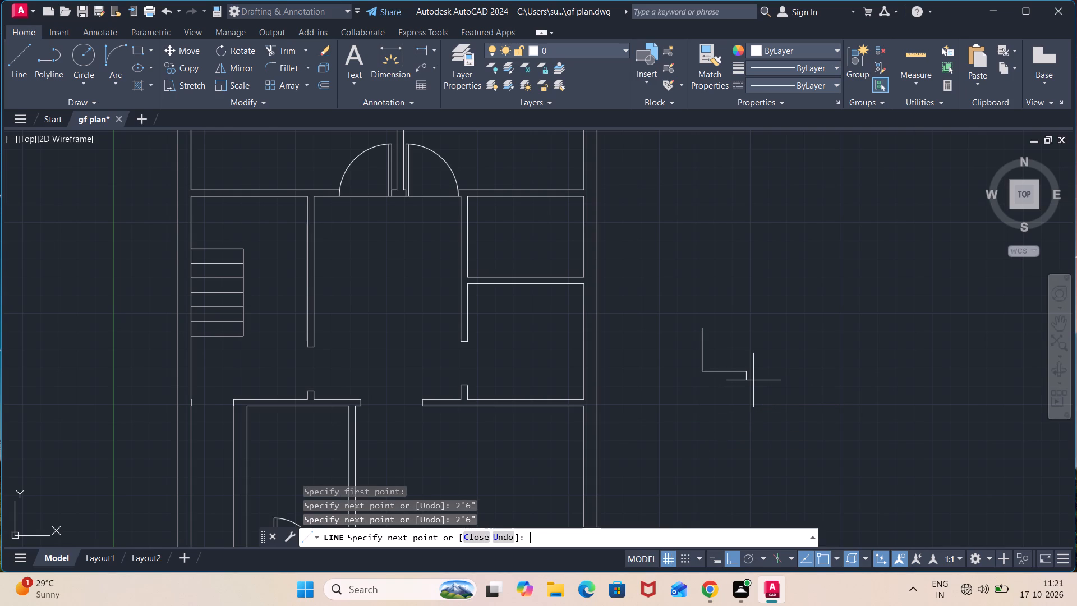
{"action": "key", "text": "Escape"}
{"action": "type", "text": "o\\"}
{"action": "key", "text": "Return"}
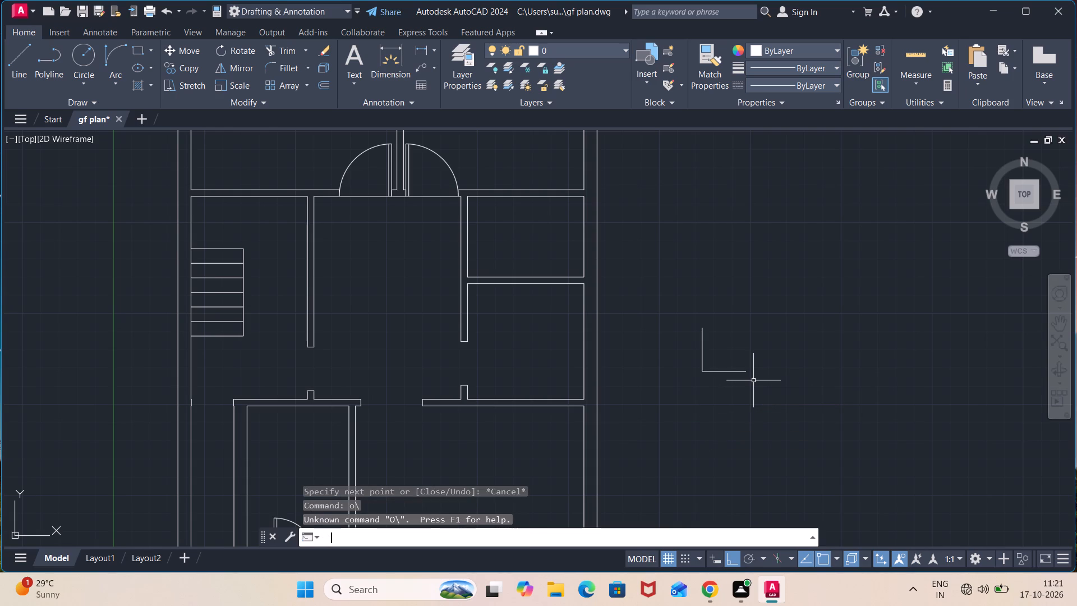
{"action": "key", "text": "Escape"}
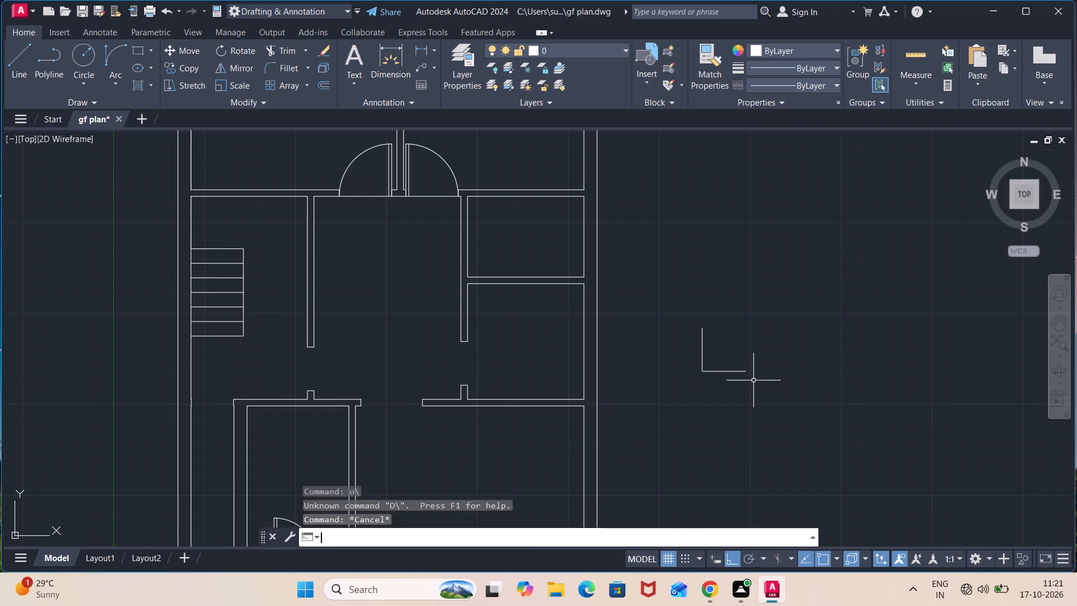
Offset the L's horizontal line 2" upward to form the door leaf.
{"action": "key", "text": "o"}
{"action": "key", "text": "Return"}
{"action": "key", "text": "Return"}
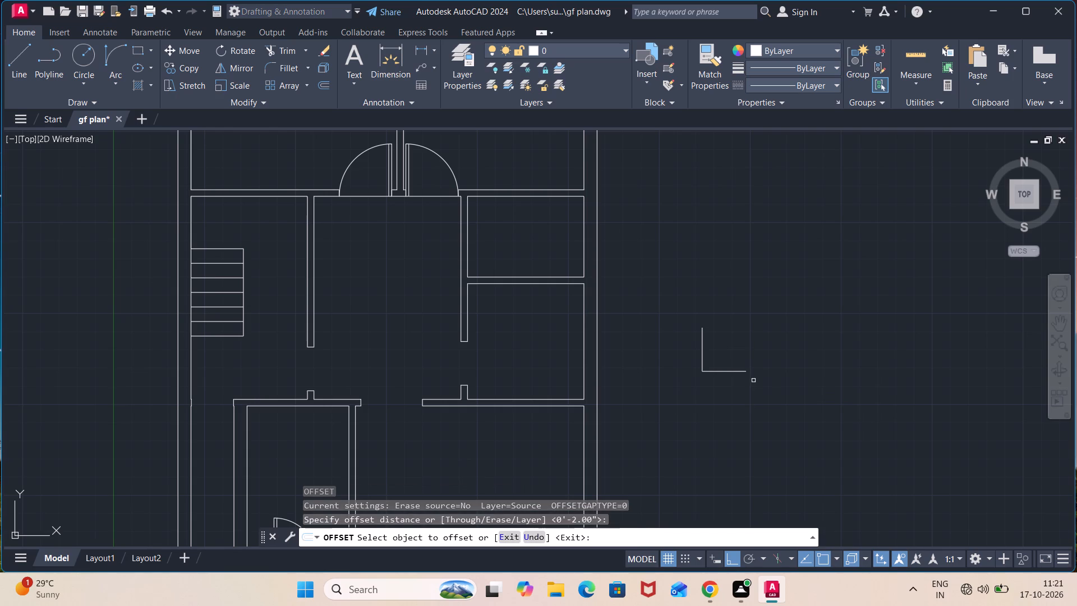
{"action": "left_click", "coordinate": [741, 371]}
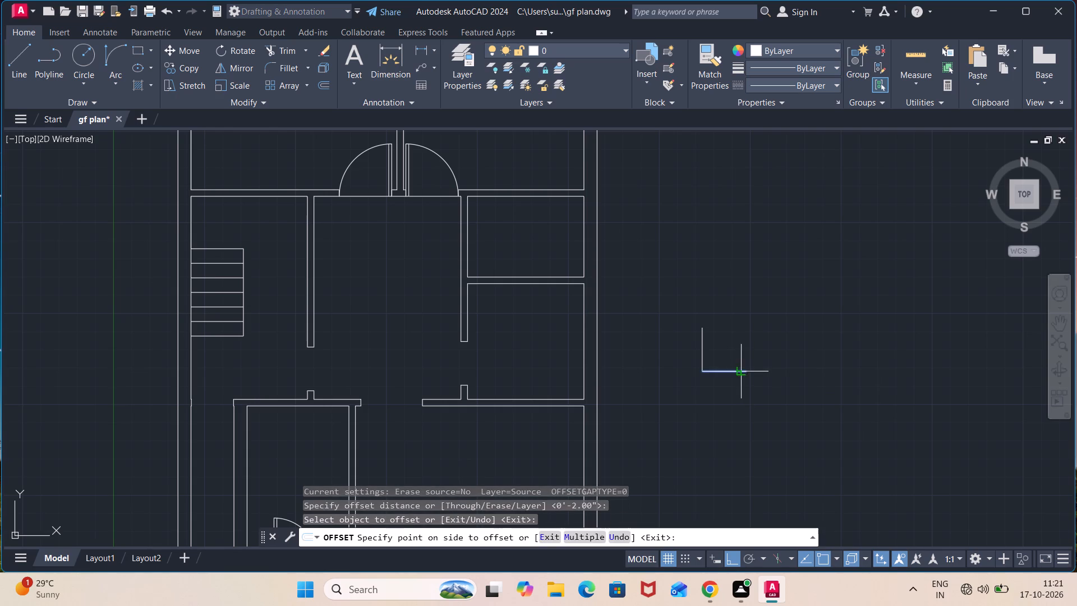
{"action": "left_click", "coordinate": [737, 355]}
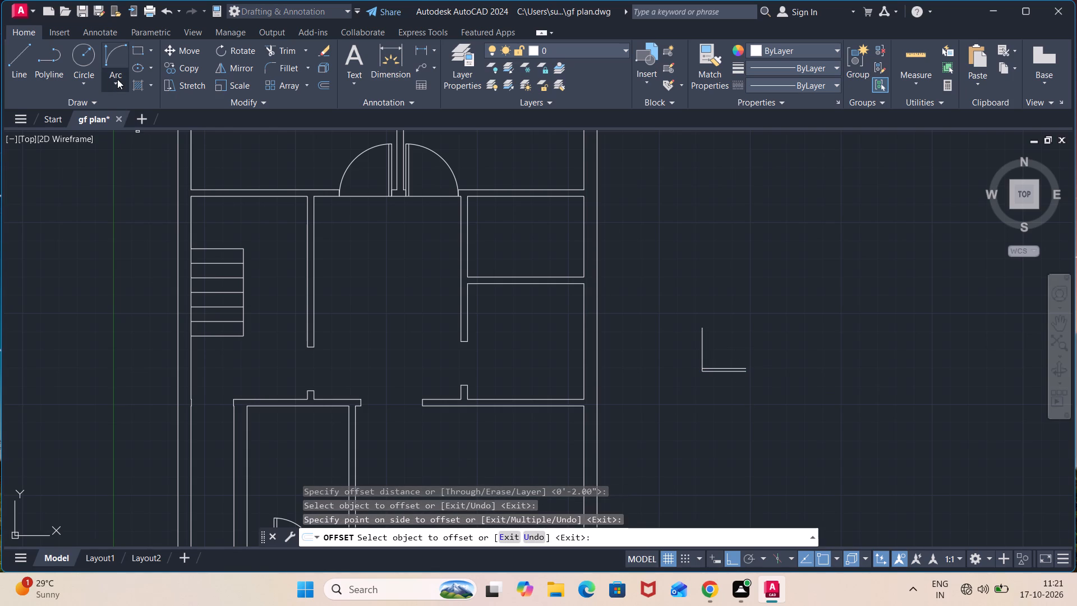
Draw the door's quarter-circle swing arc from the leaf's outer lower end to the top of the vertical line.
{"action": "left_click", "coordinate": [117, 79]}
{"action": "left_click", "coordinate": [194, 257]}
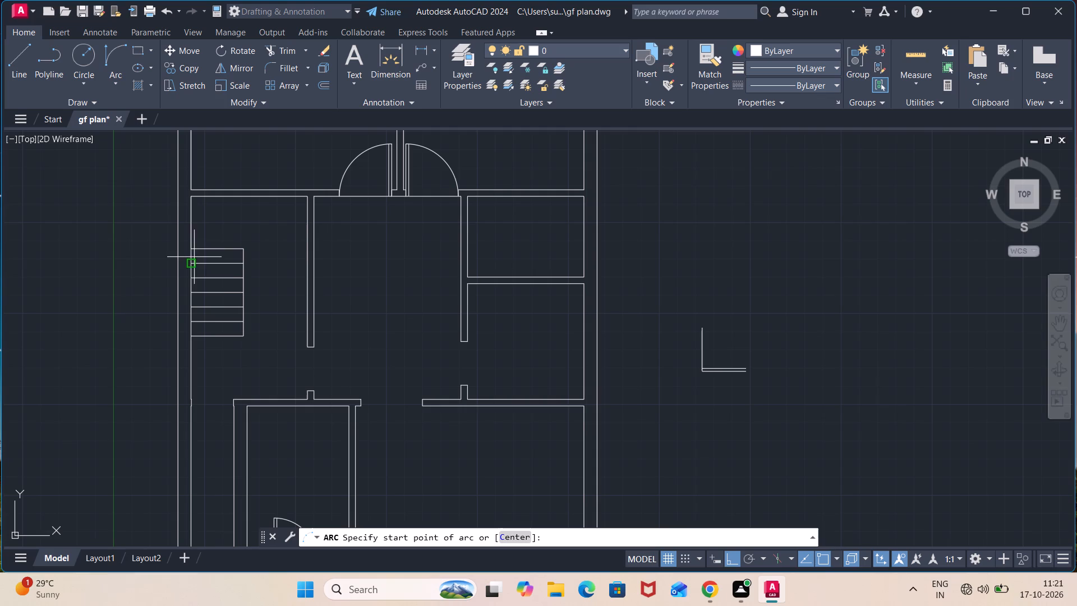
{"action": "scroll", "coordinate": [738, 382], "scroll_direction": "up", "scroll_amount": 1}
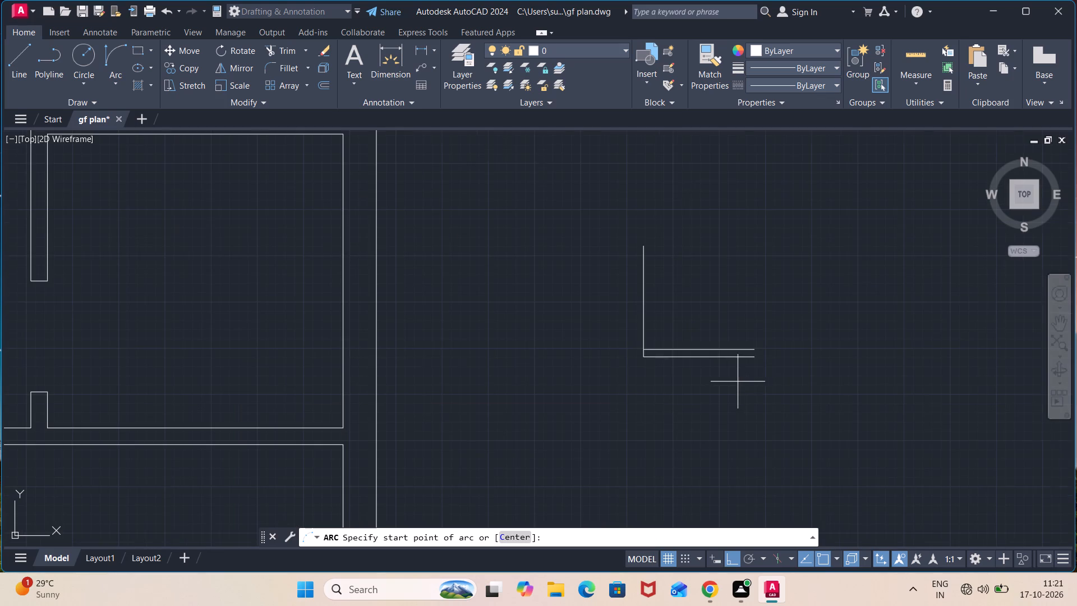
{"action": "scroll", "coordinate": [738, 382], "scroll_direction": "up", "scroll_amount": 1}
{"action": "left_click", "coordinate": [757, 359]}
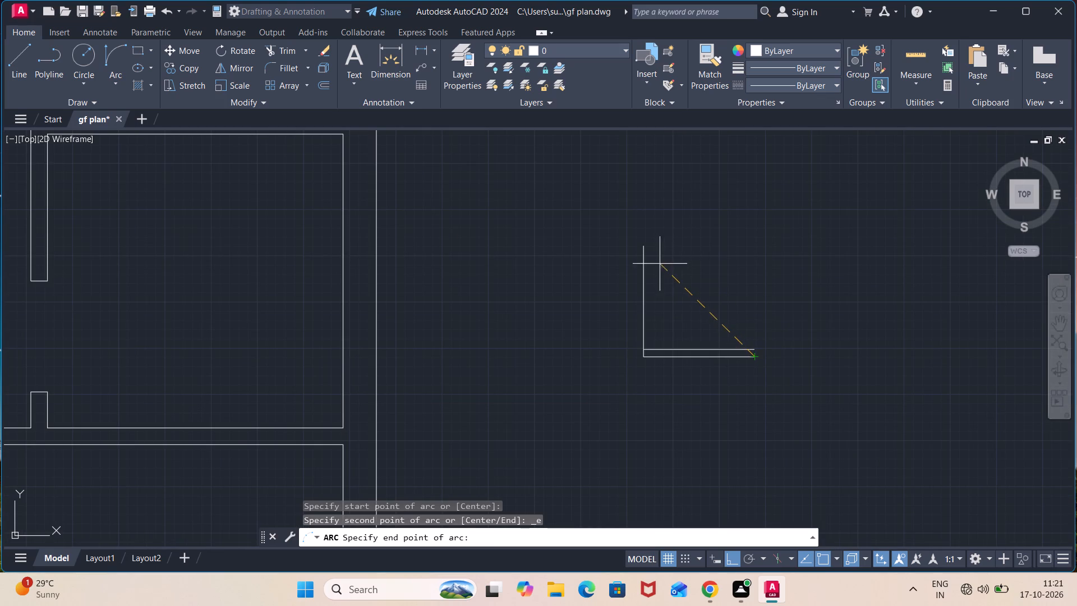
{"action": "left_click", "coordinate": [647, 249]}
{"action": "left_click", "coordinate": [674, 232]}
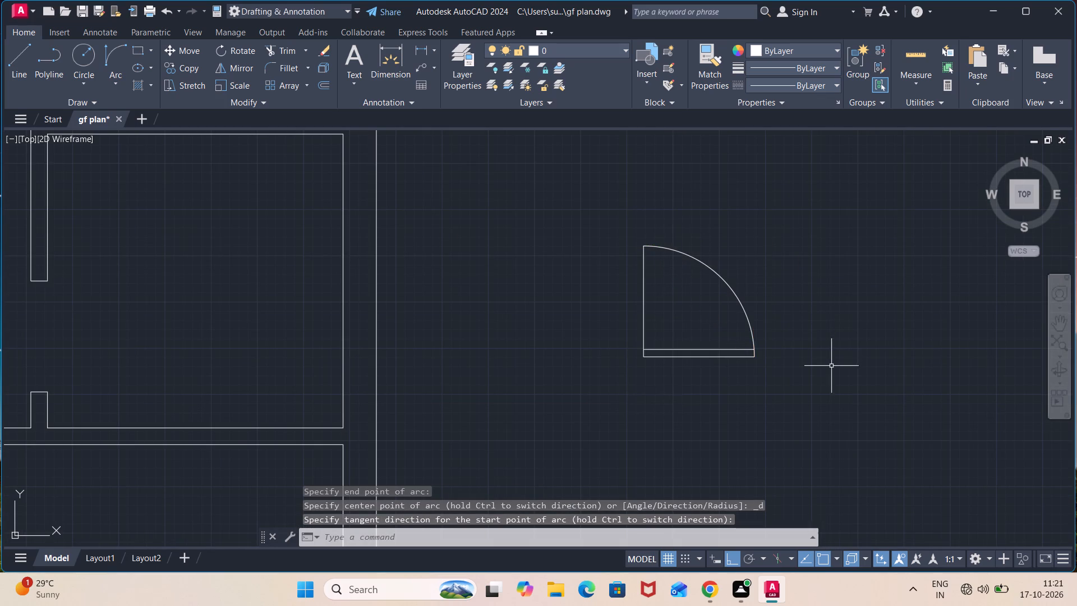
Trim the piece of the upper leaf line that projects beyond the swing arc.
{"action": "scroll", "coordinate": [829, 368], "scroll_direction": "up", "scroll_amount": 3}
{"action": "middle_click_drag", "start_coordinate": [517, 304], "coordinate": [574, 315]}
{"action": "scroll", "coordinate": [613, 312], "scroll_direction": "up", "scroll_amount": 3}
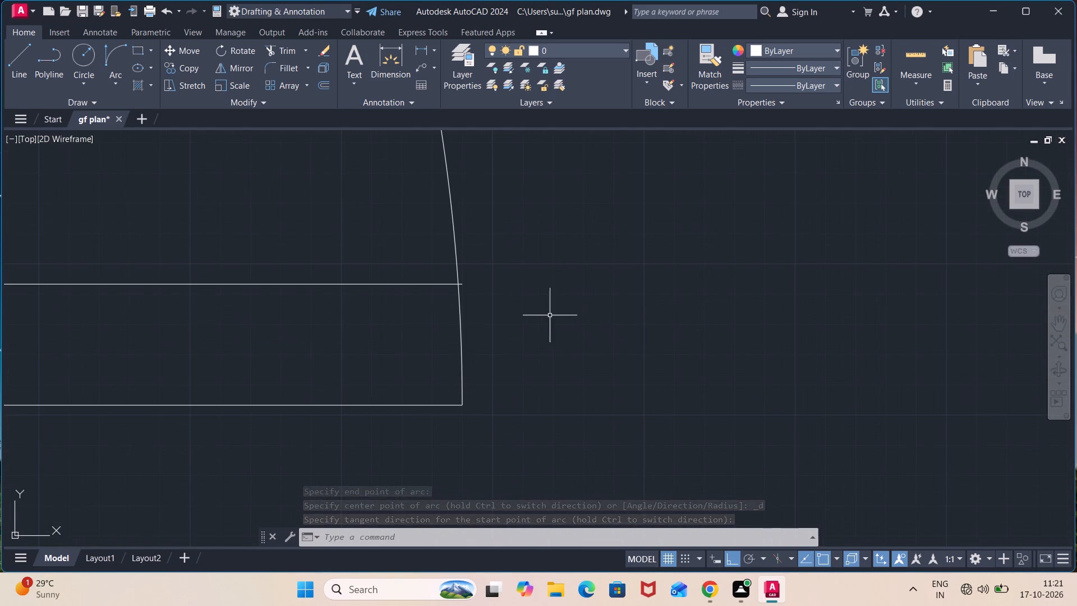
{"action": "middle_click_drag", "start_coordinate": [508, 320], "coordinate": [700, 321]}
{"action": "scroll", "coordinate": [687, 321], "scroll_direction": "up", "scroll_amount": 1}
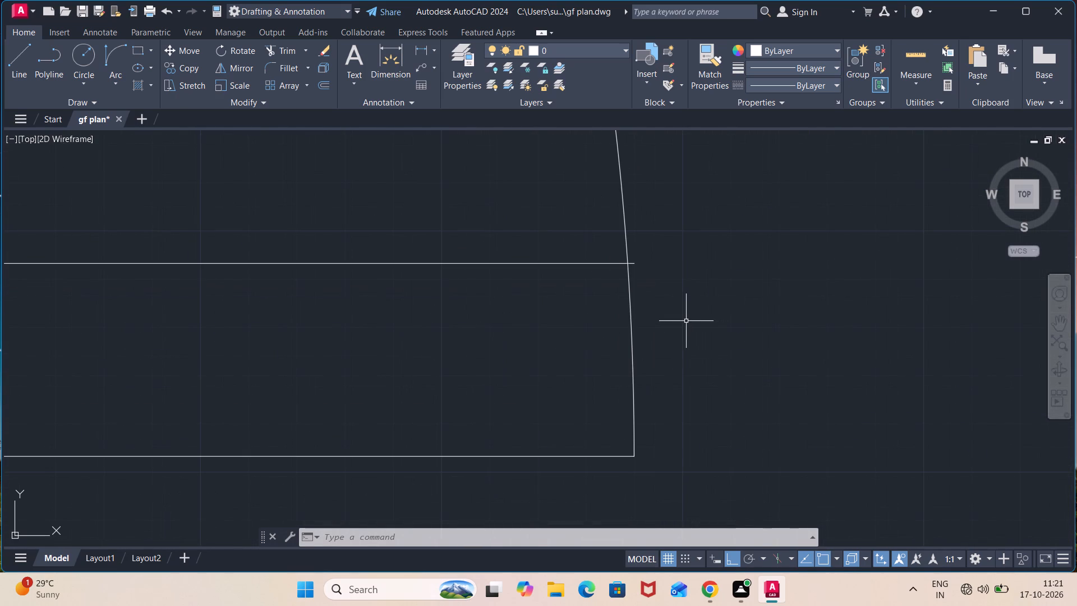
{"action": "type", "text": "tr"}
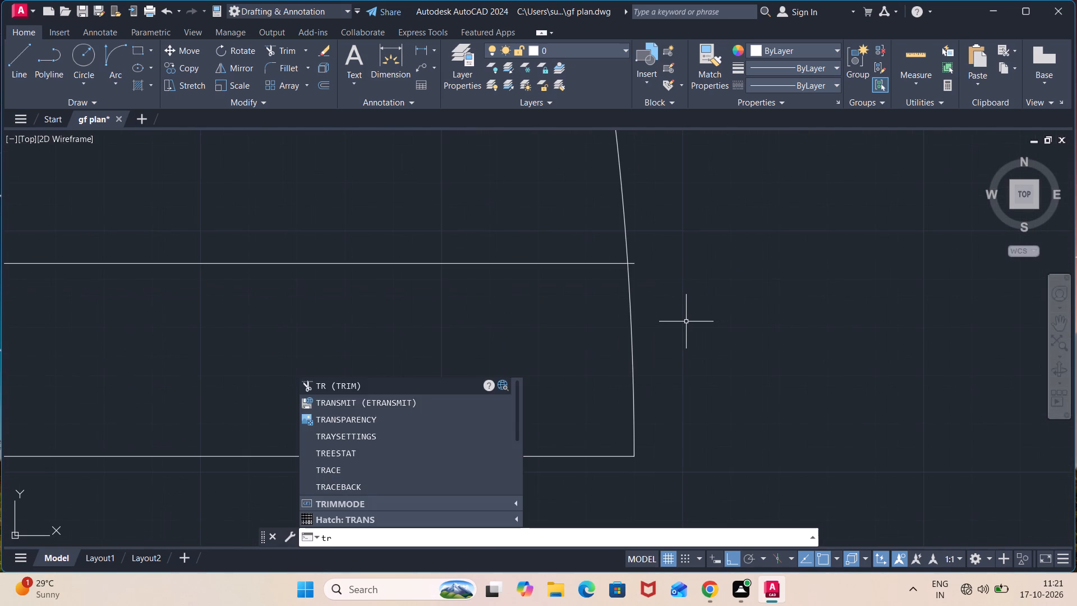
{"action": "key", "text": "Return"}
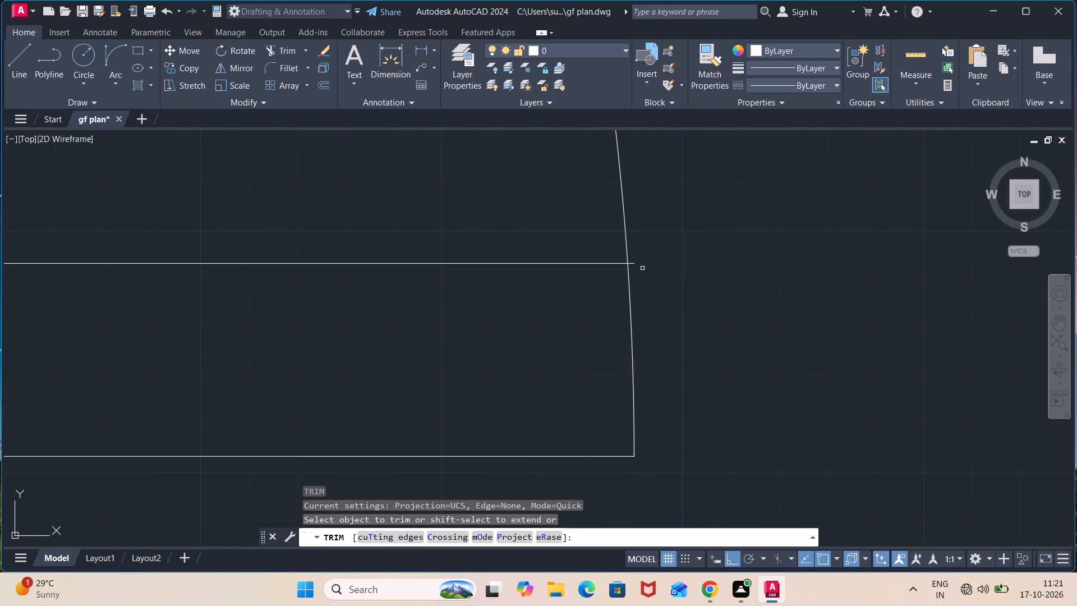
{"action": "left_click", "coordinate": [633, 263]}
{"action": "scroll", "coordinate": [715, 250], "scroll_direction": "down", "scroll_amount": 4}
{"action": "key", "text": "Escape"}
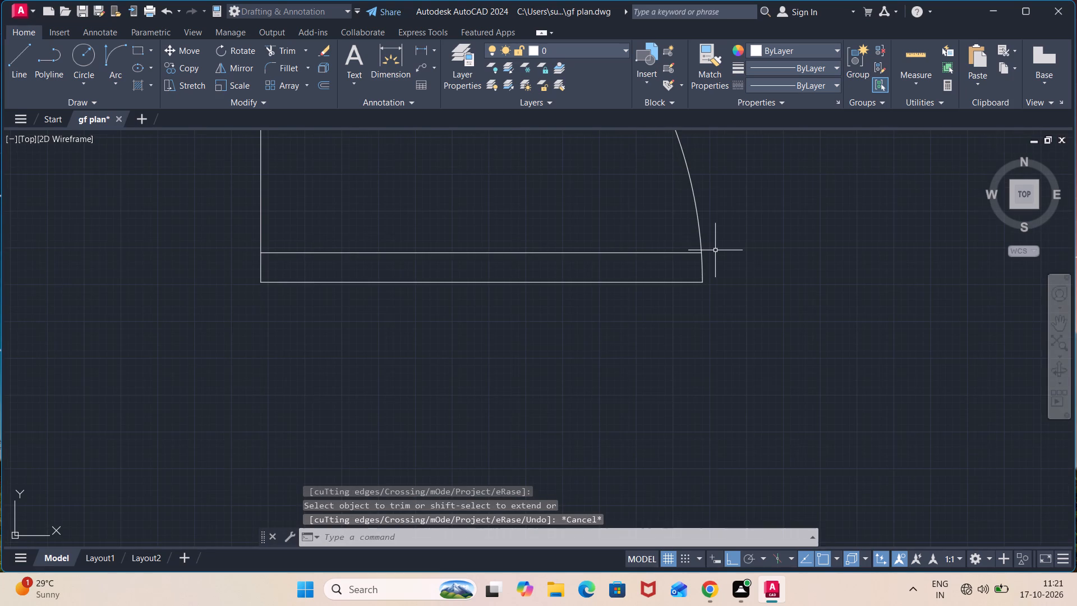
Move the new 2'6" door by its hinge corner to the upper-left corner of the wall stub at the right-hand middle room's doorway.
{"action": "scroll", "coordinate": [715, 250], "scroll_direction": "down", "scroll_amount": 5}
{"action": "middle_click_drag", "start_coordinate": [742, 220], "coordinate": [777, 251]}
{"action": "left_click", "coordinate": [798, 198]}
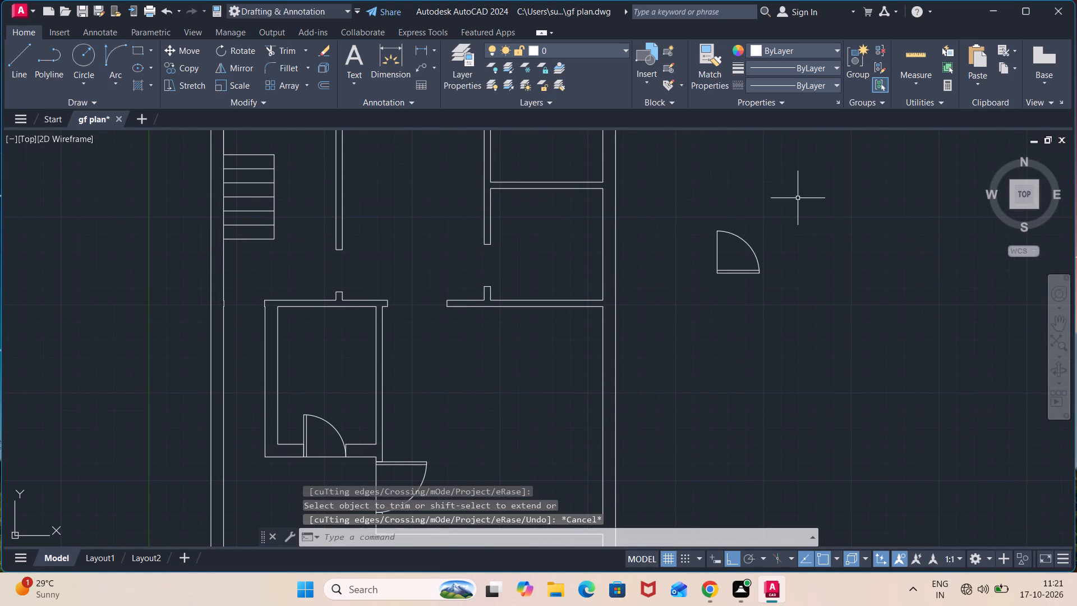
{"action": "left_click", "coordinate": [699, 303]}
{"action": "key", "text": "m"}
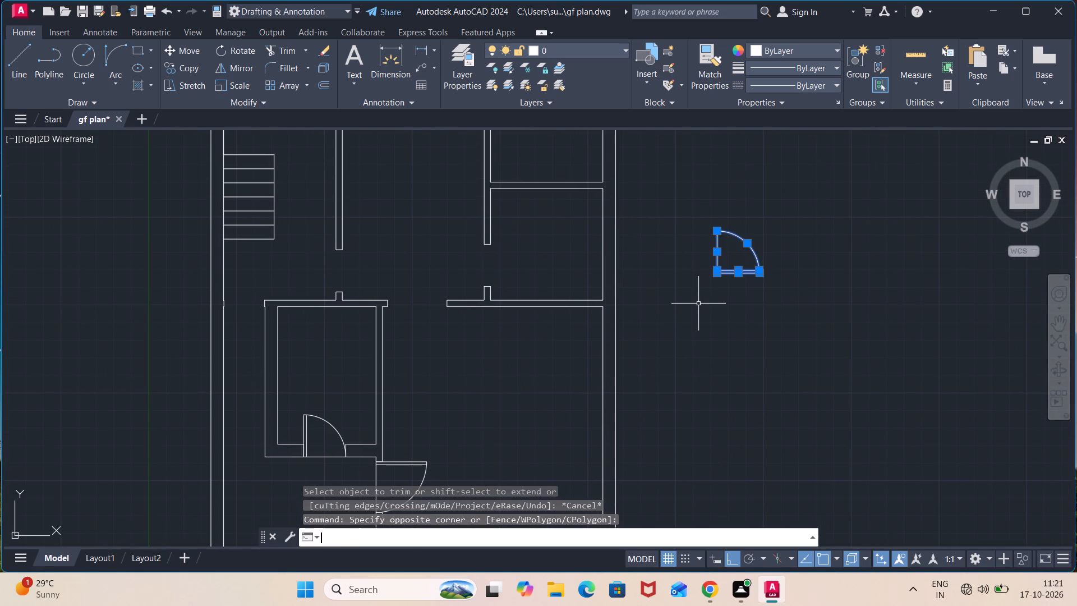
{"action": "key", "text": "Return"}
{"action": "left_click", "coordinate": [719, 275]}
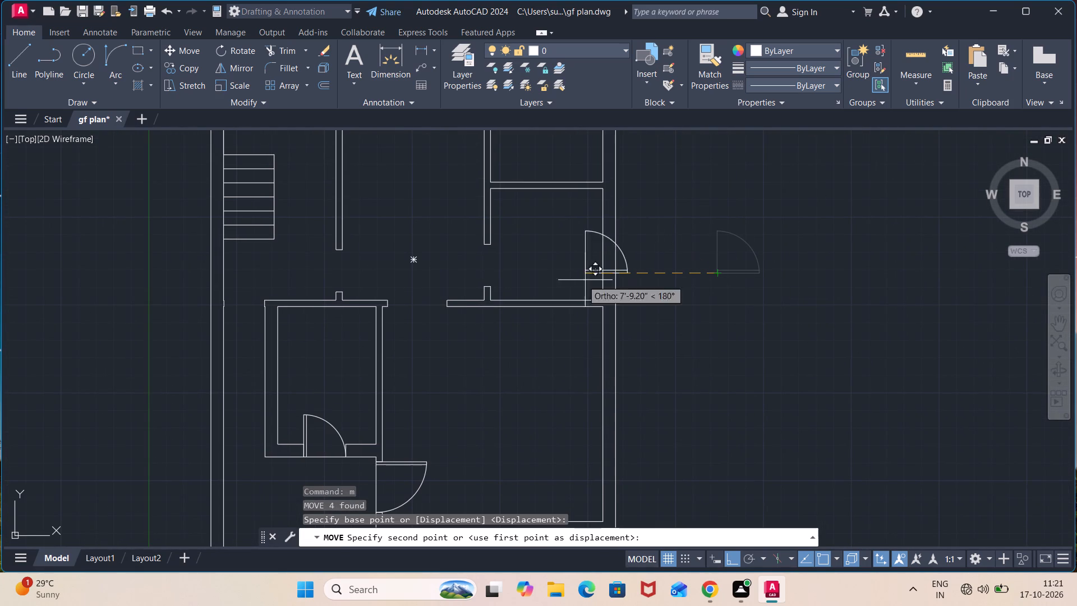
{"action": "scroll", "coordinate": [490, 284], "scroll_direction": "up", "scroll_amount": 3}
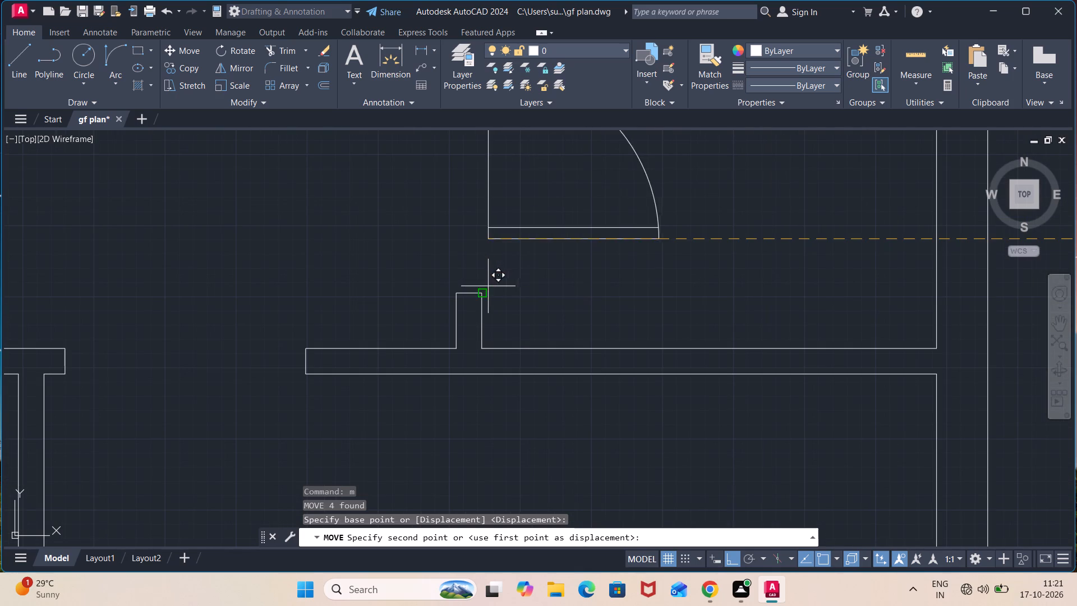
{"action": "left_click", "coordinate": [454, 295]}
{"action": "scroll", "coordinate": [568, 295], "scroll_direction": "down", "scroll_amount": 3}
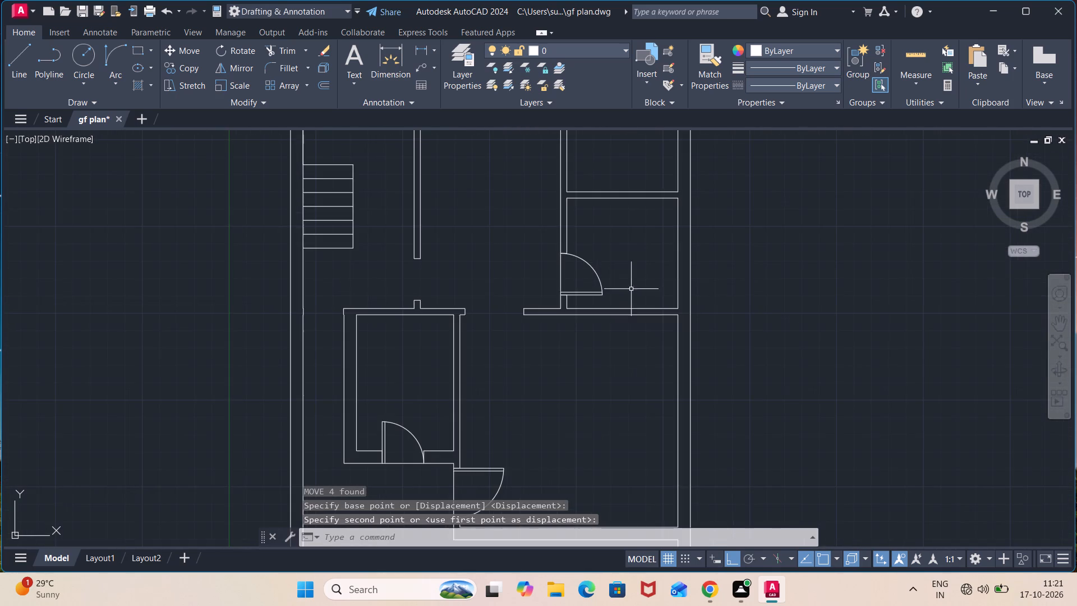
Draw a mirrored L of two 2'6" lines outside the right wall, one vertical downward and one horizontal to the left from its foot.
{"action": "scroll", "coordinate": [765, 260], "scroll_direction": "down", "scroll_amount": 1}
{"action": "middle_click_drag", "start_coordinate": [768, 261], "coordinate": [836, 211]}
{"action": "scroll", "coordinate": [826, 217], "scroll_direction": "up", "scroll_amount": 1}
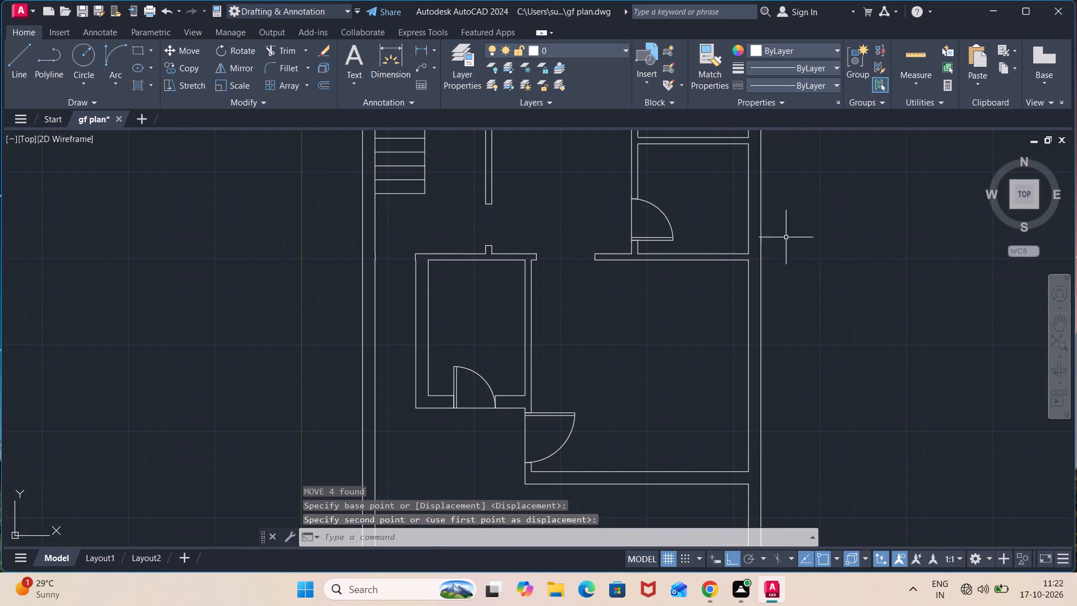
{"action": "key", "text": "l"}
{"action": "key", "text": "Return"}
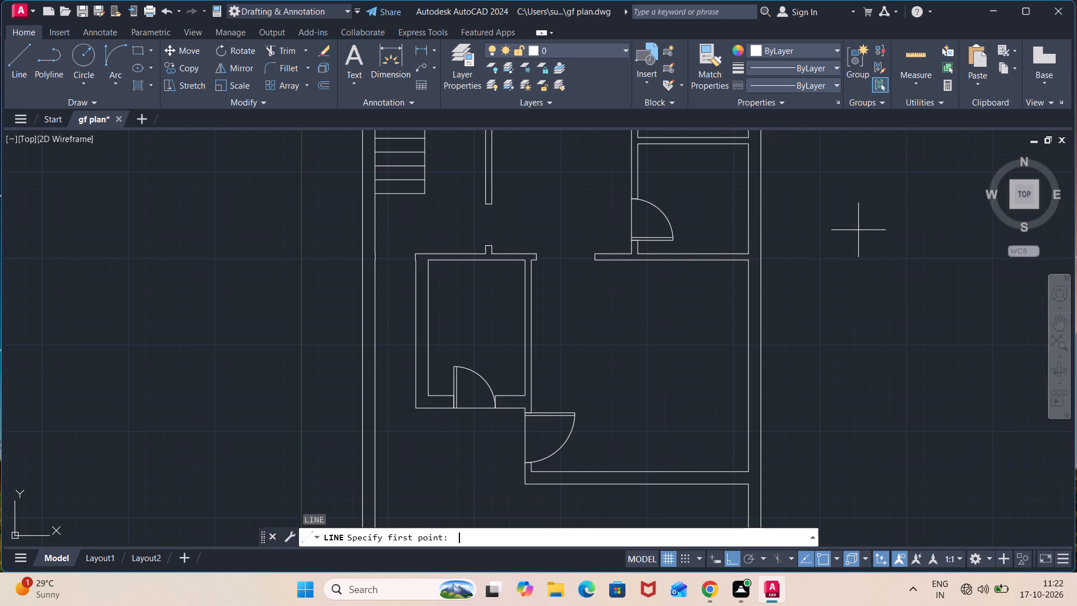
{"action": "left_click", "coordinate": [858, 230]}
{"action": "left_click", "coordinate": [870, 230]}
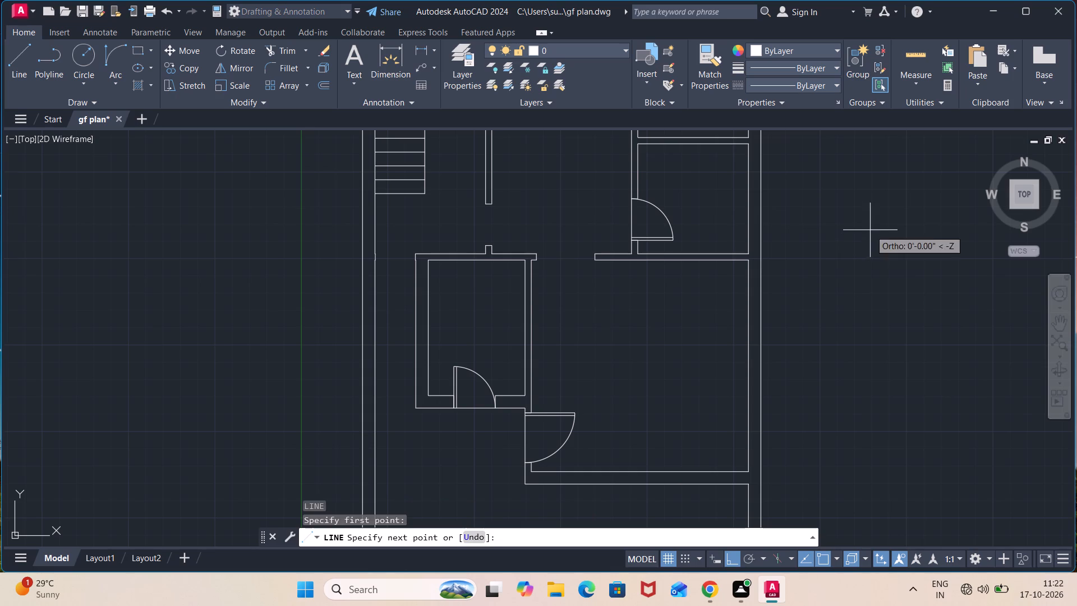
{"action": "type", "text": "2'6\""}
{"action": "key", "text": "Return"}
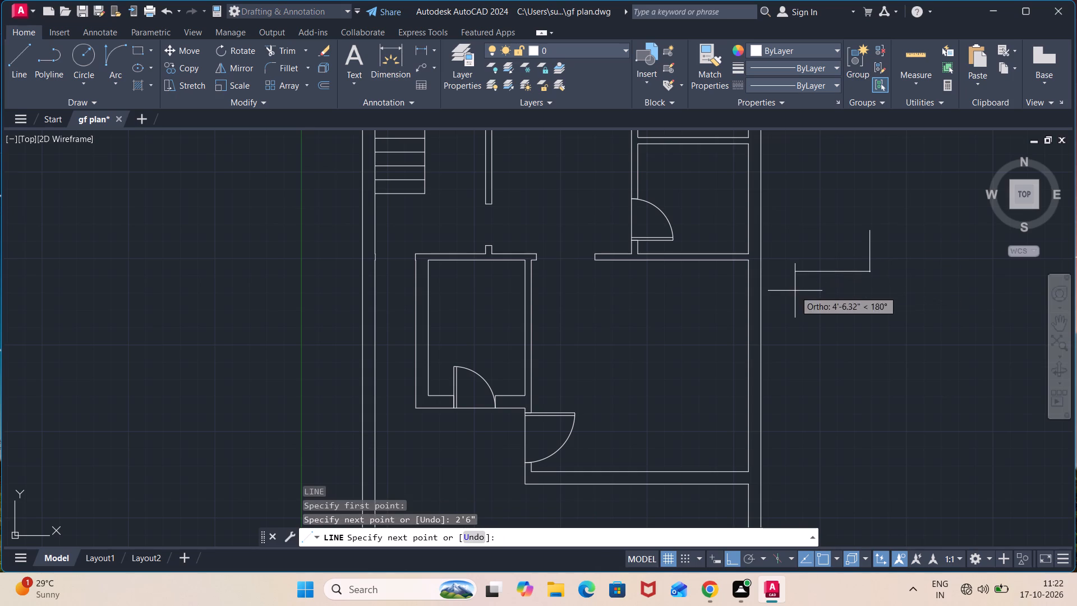
{"action": "type", "text": "2'6\""}
{"action": "key", "text": "Return"}
{"action": "key", "text": "Escape"}
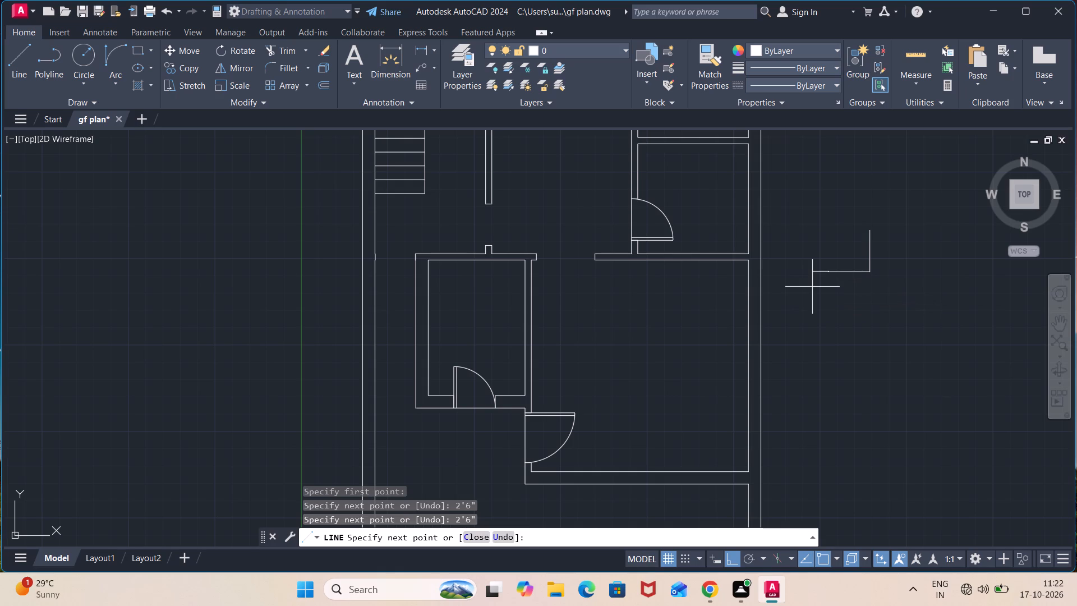
Offset the mirrored L's horizontal line 2" upward to form the door leaf.
{"action": "key", "text": "o"}
{"action": "key", "text": "Return"}
{"action": "key", "text": "Return"}
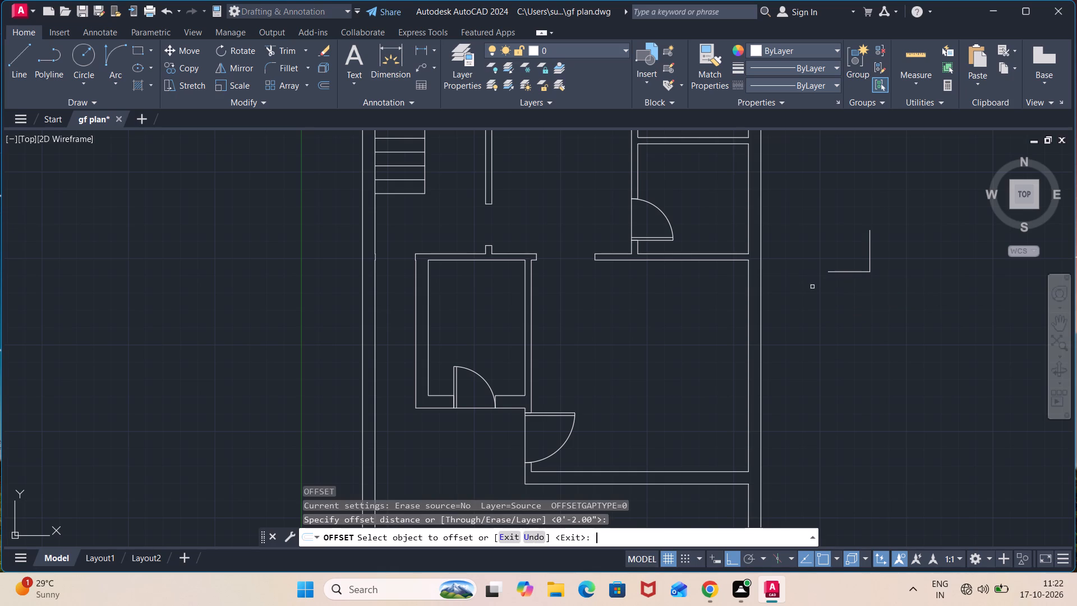
{"action": "left_click", "coordinate": [855, 271]}
{"action": "left_click", "coordinate": [849, 259]}
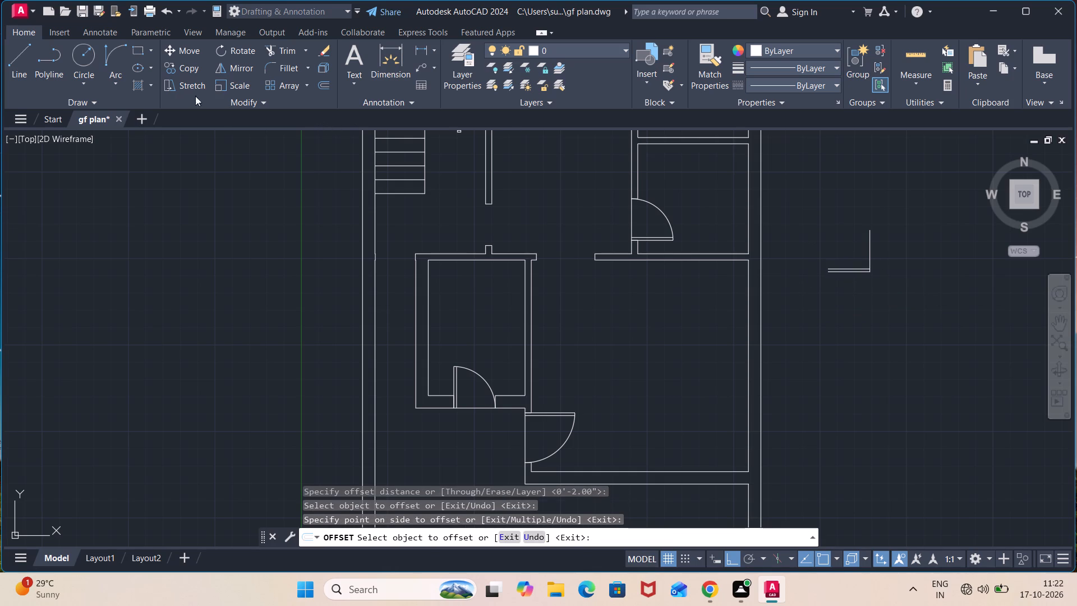
Draw the door's swing arc from the outer end of the horizontal leaf to the upper end of the vertical line.
{"action": "left_click", "coordinate": [117, 75]}
{"action": "left_click", "coordinate": [167, 259]}
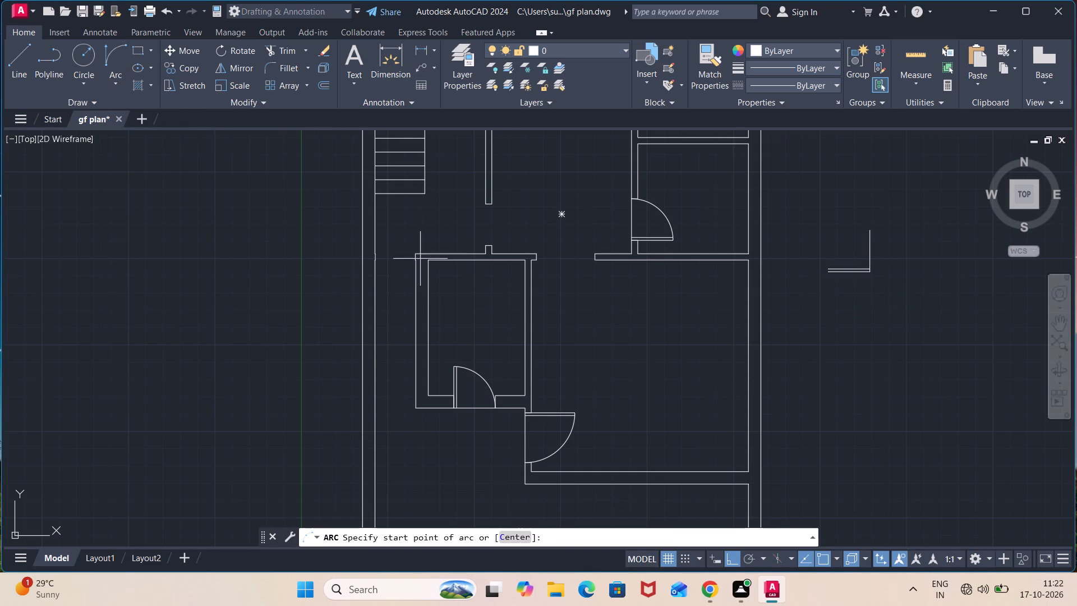
{"action": "left_click", "coordinate": [825, 270]}
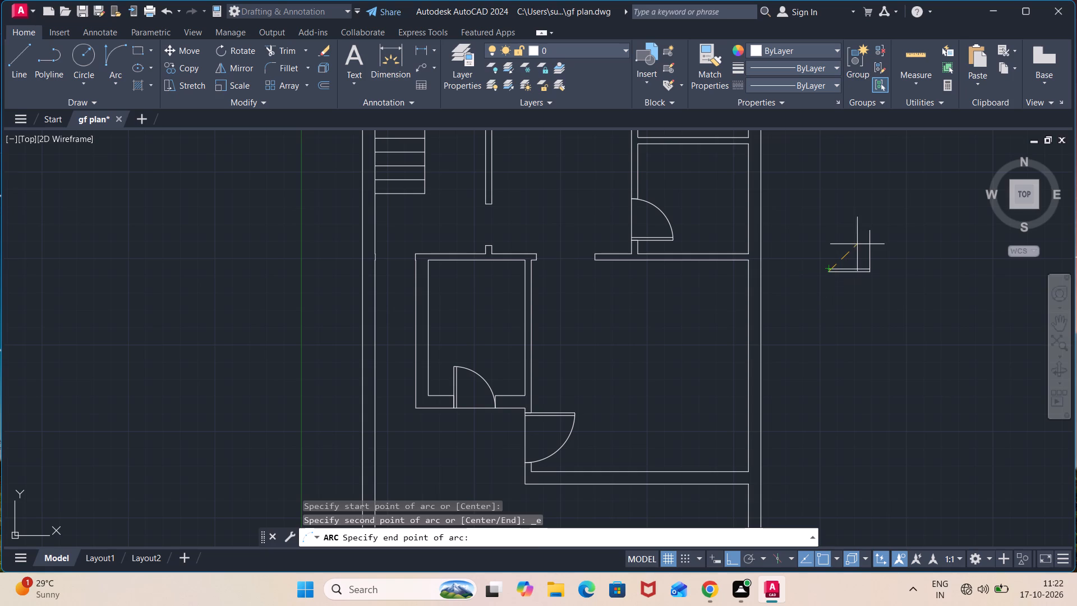
{"action": "left_click", "coordinate": [870, 229]}
{"action": "left_click", "coordinate": [836, 214]}
Trim the piece of the upper leaf line that projects beyond the swing arc.
{"action": "scroll", "coordinate": [793, 268], "scroll_direction": "up", "scroll_amount": 3}
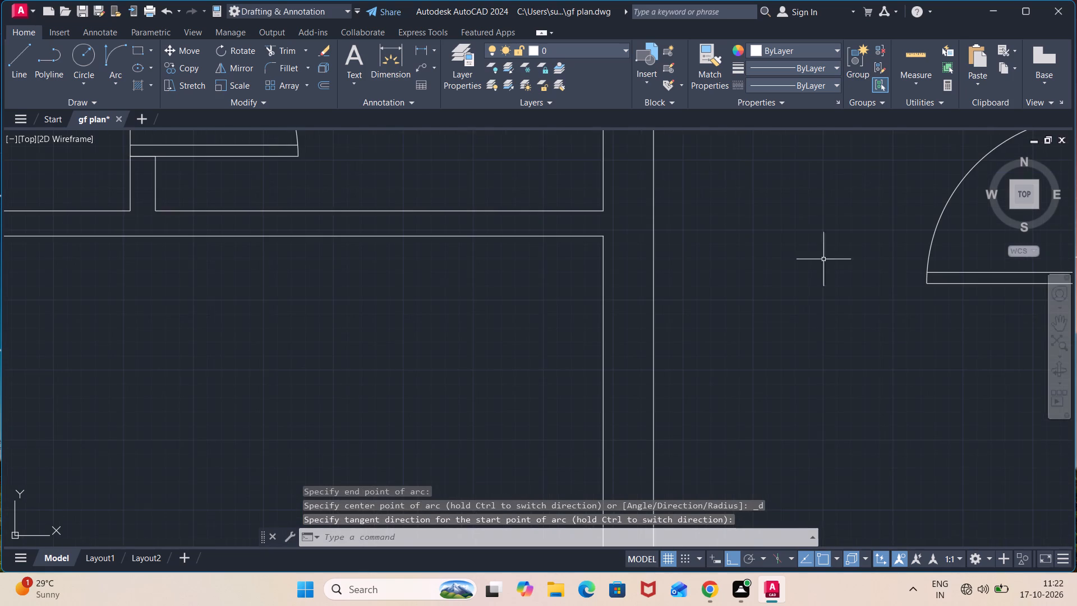
{"action": "middle_click_drag", "start_coordinate": [888, 279], "coordinate": [597, 260]}
{"action": "scroll", "coordinate": [603, 255], "scroll_direction": "up", "scroll_amount": 2}
{"action": "scroll", "coordinate": [682, 248], "scroll_direction": "up", "scroll_amount": 1}
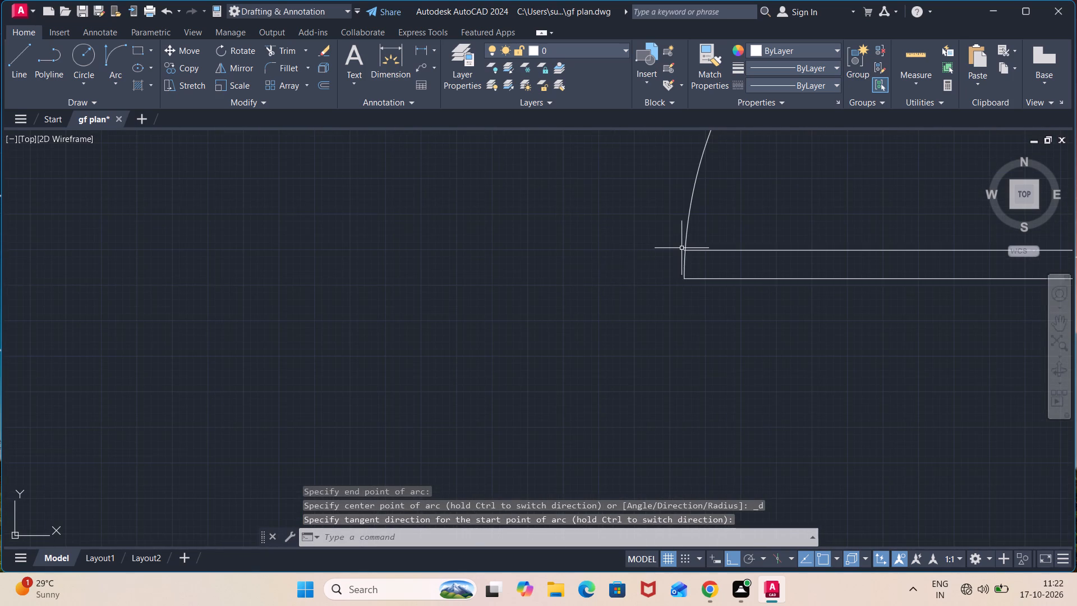
{"action": "scroll", "coordinate": [682, 248], "scroll_direction": "up", "scroll_amount": 3}
{"action": "type", "text": "tr"}
{"action": "key", "text": "Return"}
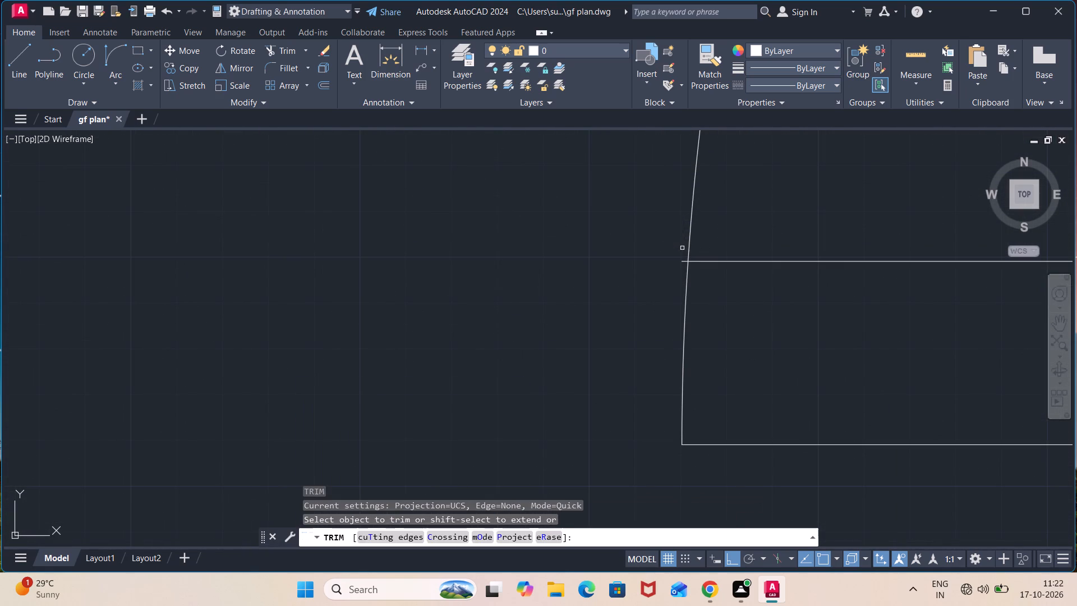
{"action": "left_click", "coordinate": [683, 261]}
{"action": "scroll", "coordinate": [614, 261], "scroll_direction": "down", "scroll_amount": 6}
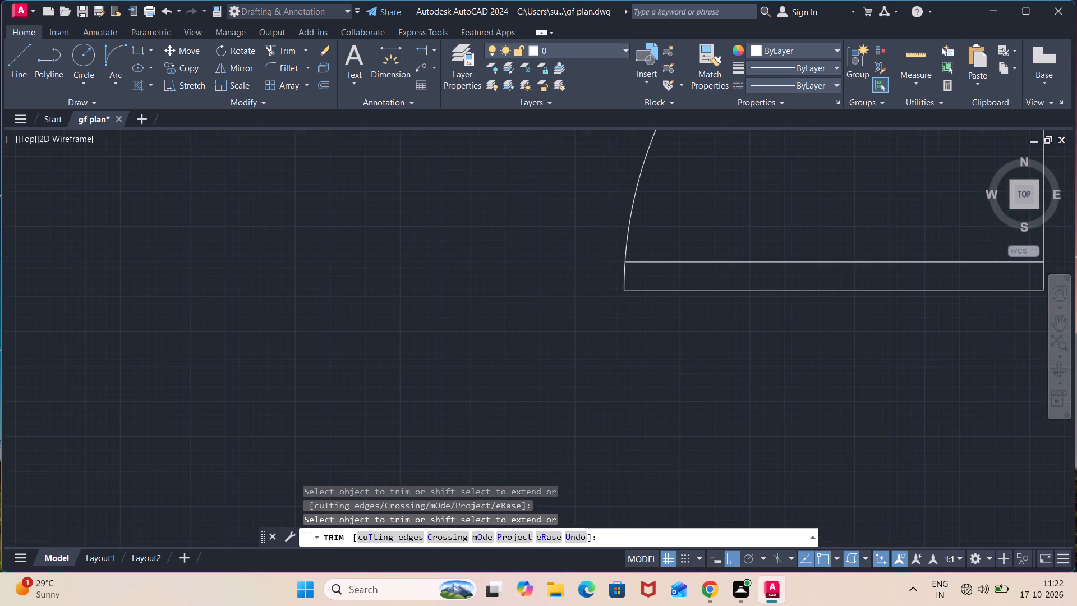
{"action": "key", "text": "Escape"}
Move the mirrored 2'6" door by its hinge corner to the upper-right corner of the wall stub at the left partition's doorway near the staircase.
{"action": "scroll", "coordinate": [653, 241], "scroll_direction": "down", "scroll_amount": 2}
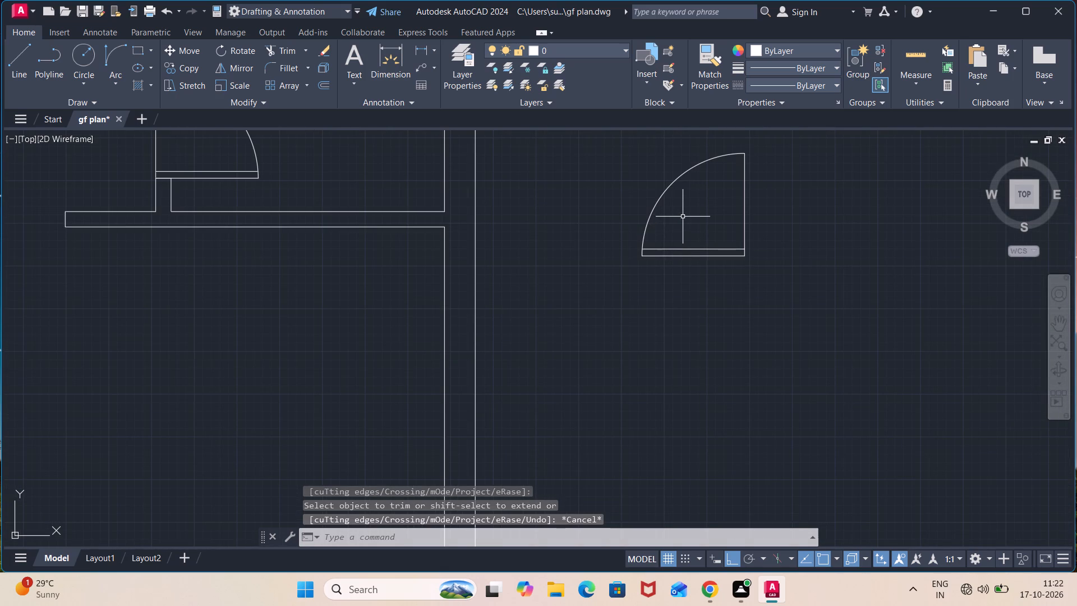
{"action": "scroll", "coordinate": [683, 217], "scroll_direction": "down", "scroll_amount": 1}
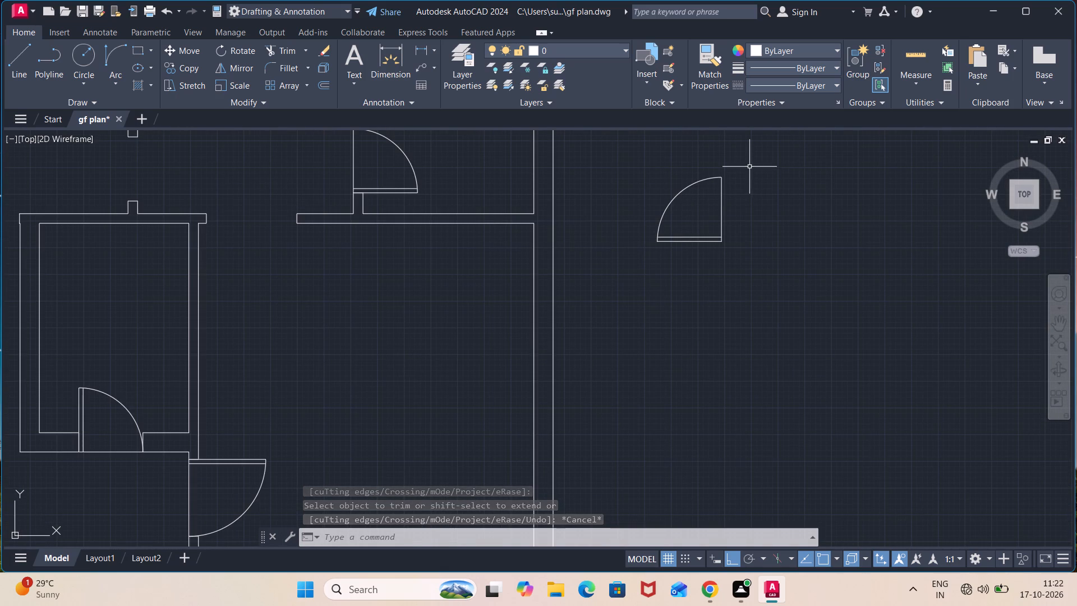
{"action": "left_click", "coordinate": [749, 167]}
{"action": "left_click", "coordinate": [620, 271]}
{"action": "key", "text": "m"}
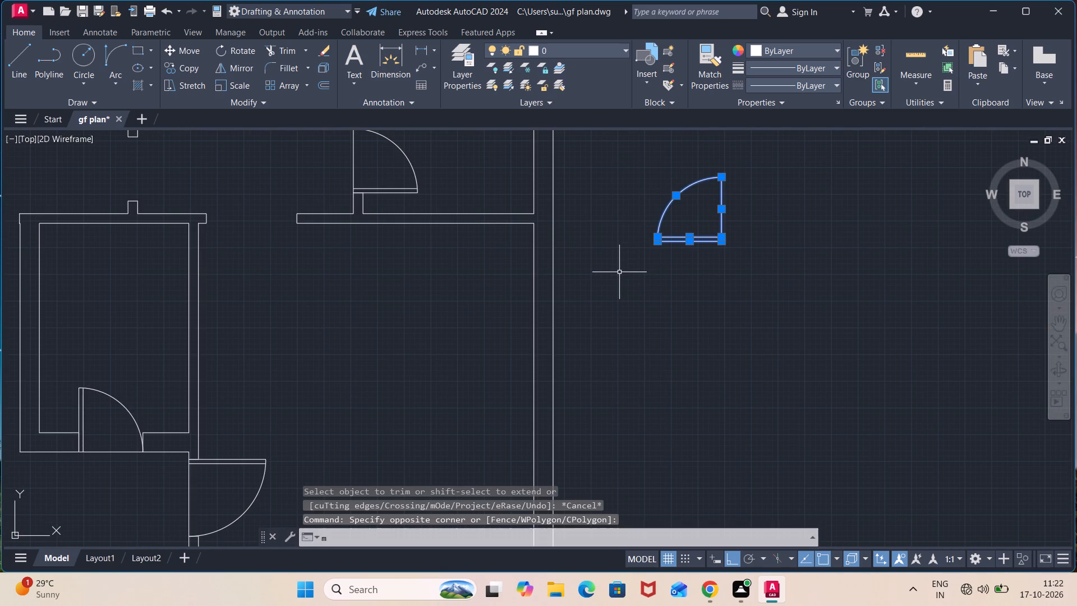
{"action": "key", "text": "Return"}
{"action": "left_click", "coordinate": [718, 245]}
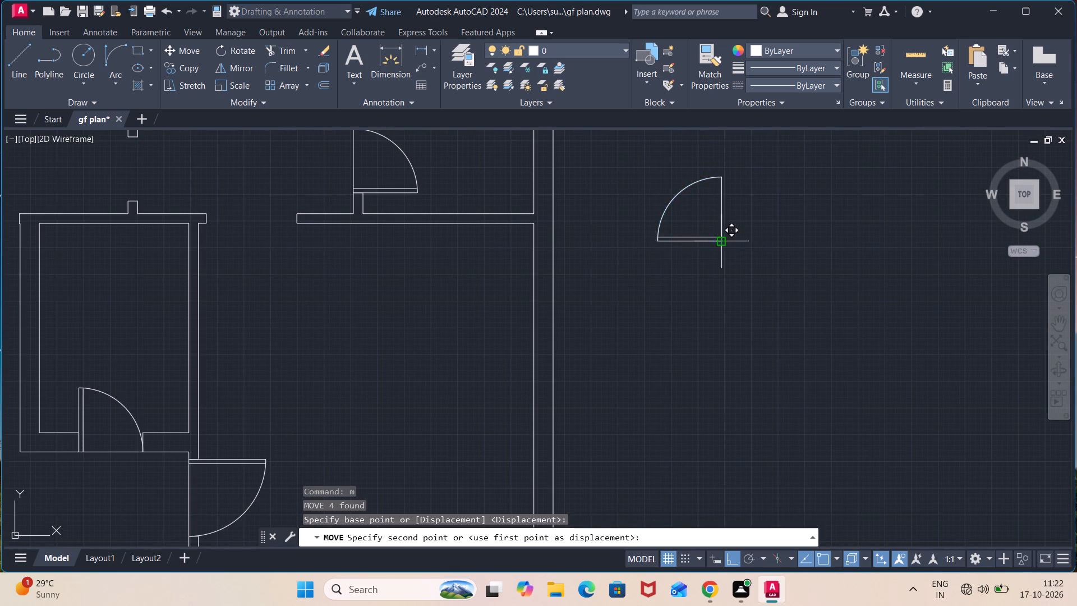
{"action": "middle_click_drag", "start_coordinate": [234, 234], "coordinate": [285, 296]}
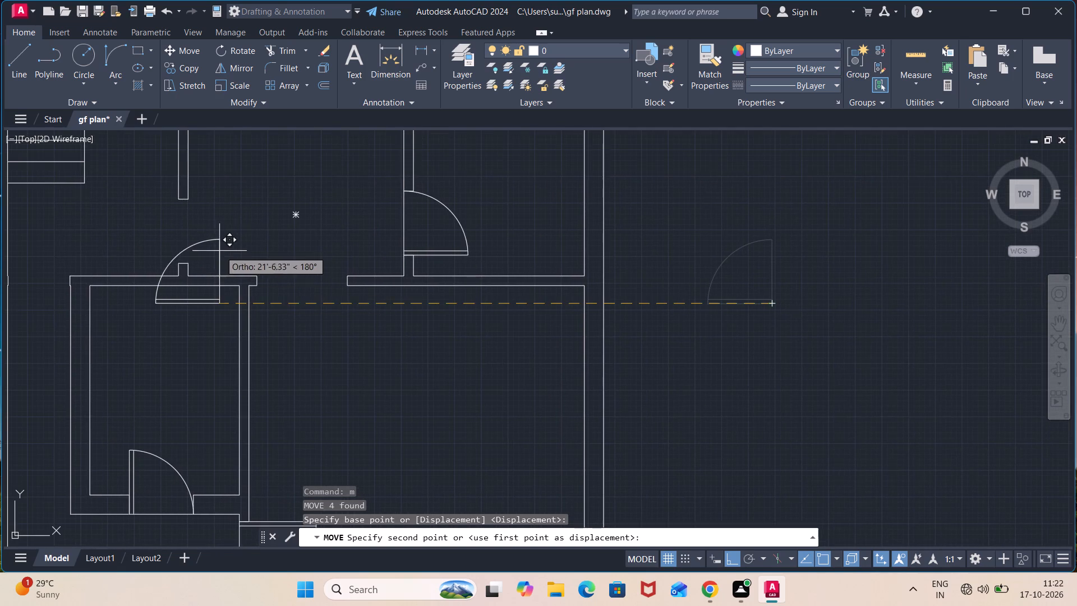
{"action": "scroll", "coordinate": [217, 251], "scroll_direction": "up", "scroll_amount": 2}
{"action": "left_click", "coordinate": [145, 280]}
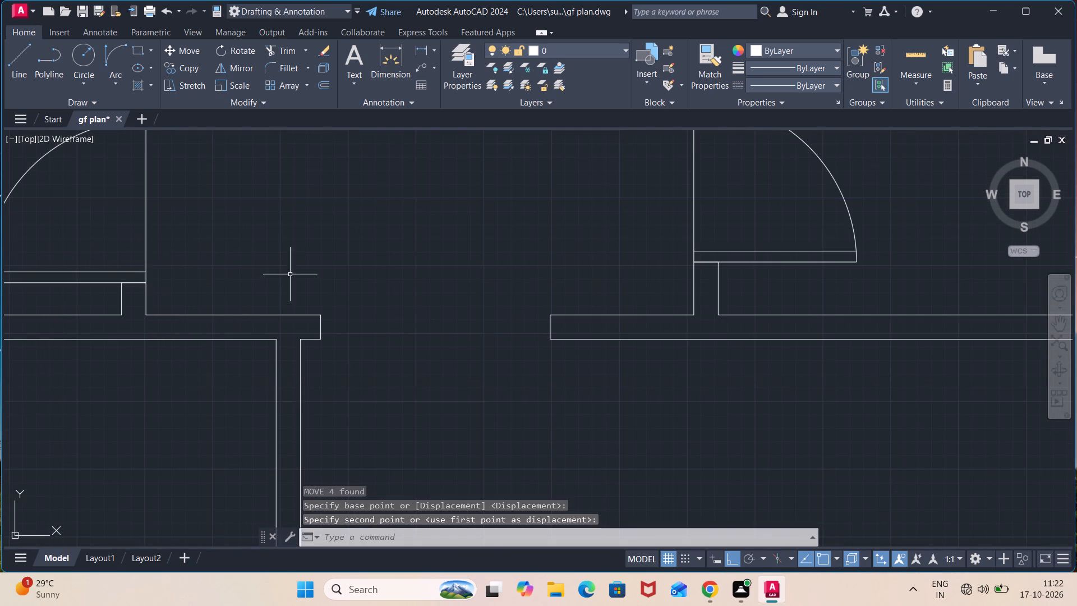
Draw an L of two 2'5" lines outside the right wall, one vertical downward and one horizontal to the right from its foot.
{"action": "scroll", "coordinate": [291, 274], "scroll_direction": "down", "scroll_amount": 3}
{"action": "middle_click_drag", "start_coordinate": [618, 286], "coordinate": [563, 185]}
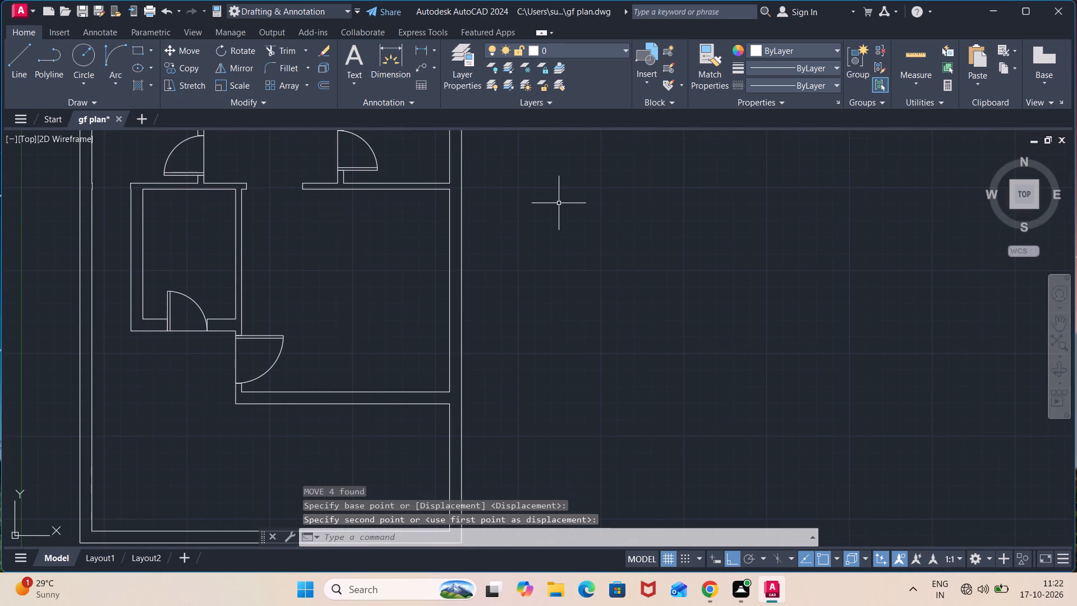
{"action": "key", "text": "l"}
{"action": "key", "text": "Return"}
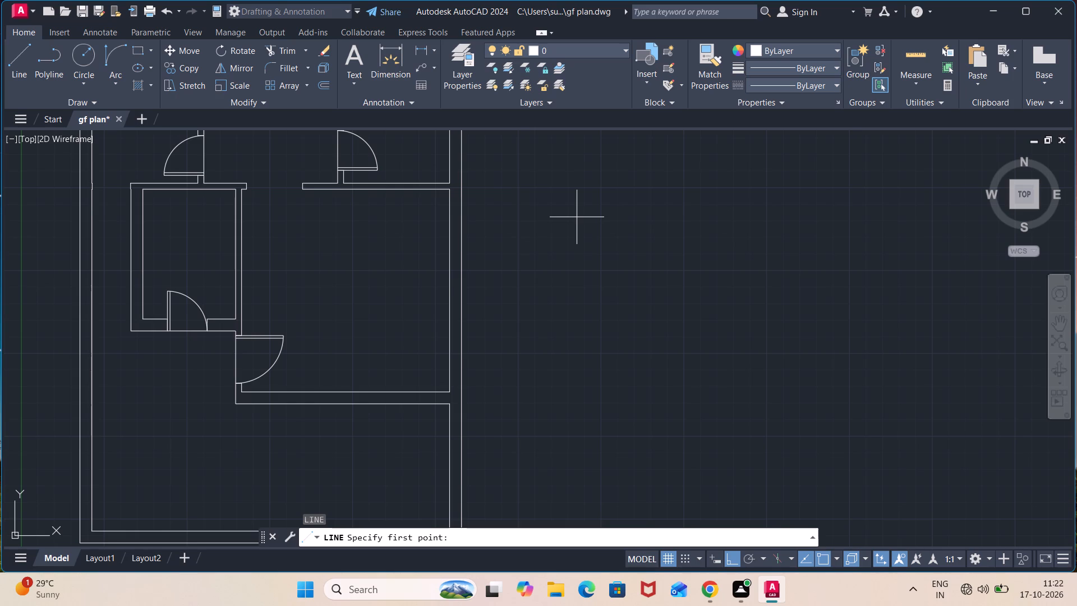
{"action": "left_click", "coordinate": [566, 256]}
{"action": "type", "text": "2'5'"}
{"action": "key", "text": "Return"}
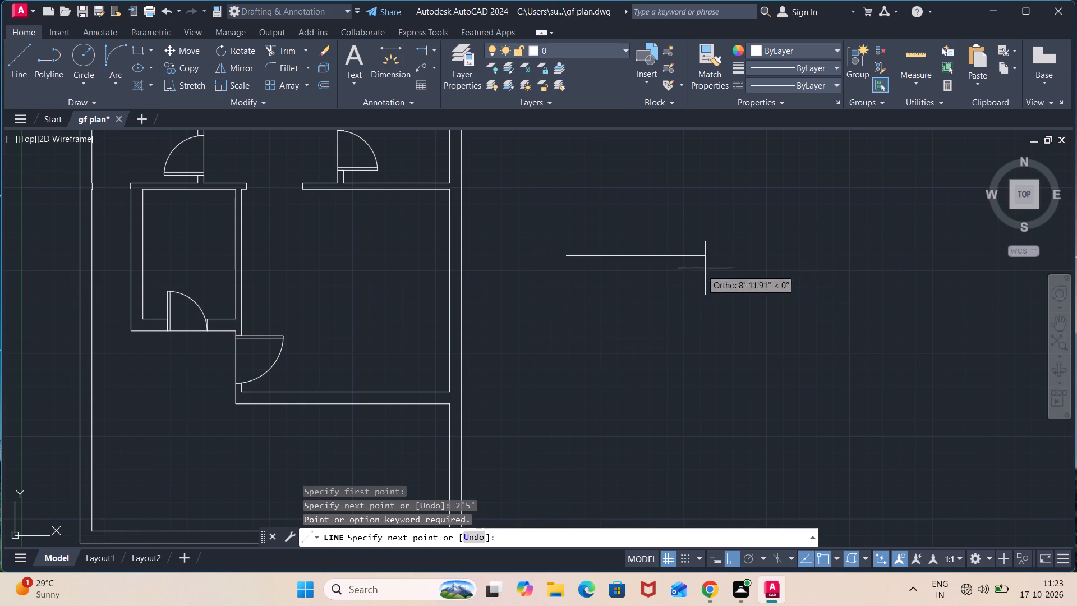
{"action": "type", "text": "2'5\""}
{"action": "key", "text": "Return"}
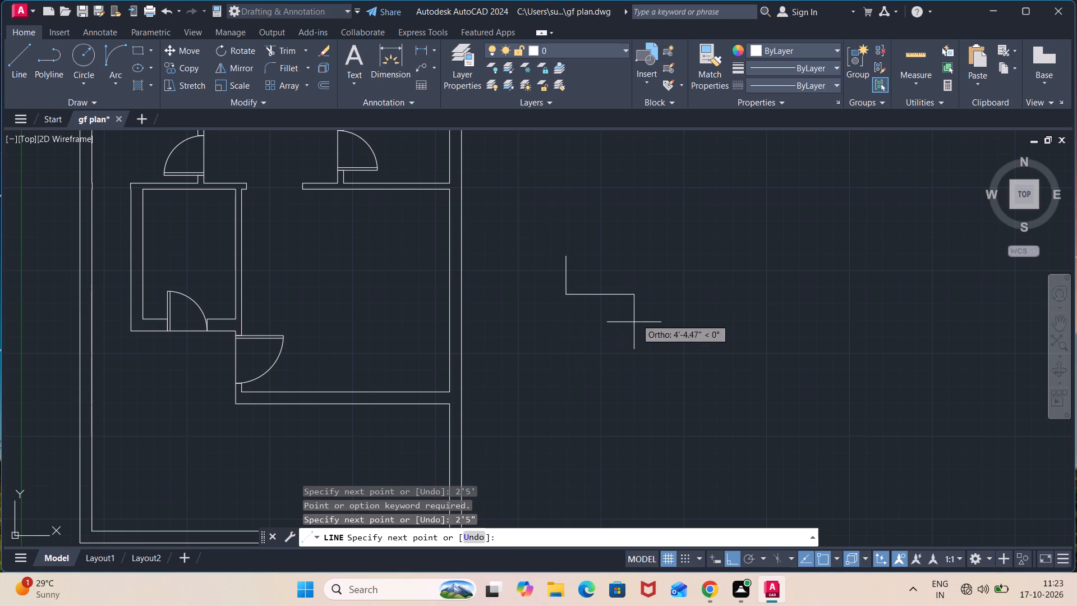
{"action": "type", "text": "2'5\""}
{"action": "key", "text": "Return"}
{"action": "key", "text": "Escape"}
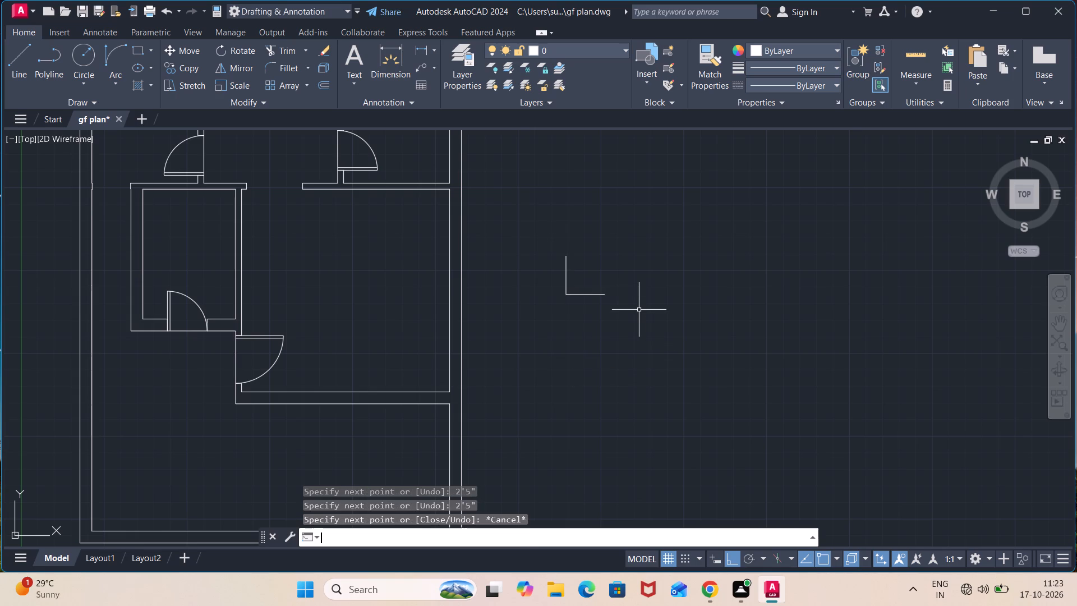
Offset the L's vertical line 2" to the right to form the door leaf.
{"action": "key", "text": "o"}
{"action": "key", "text": "Return"}
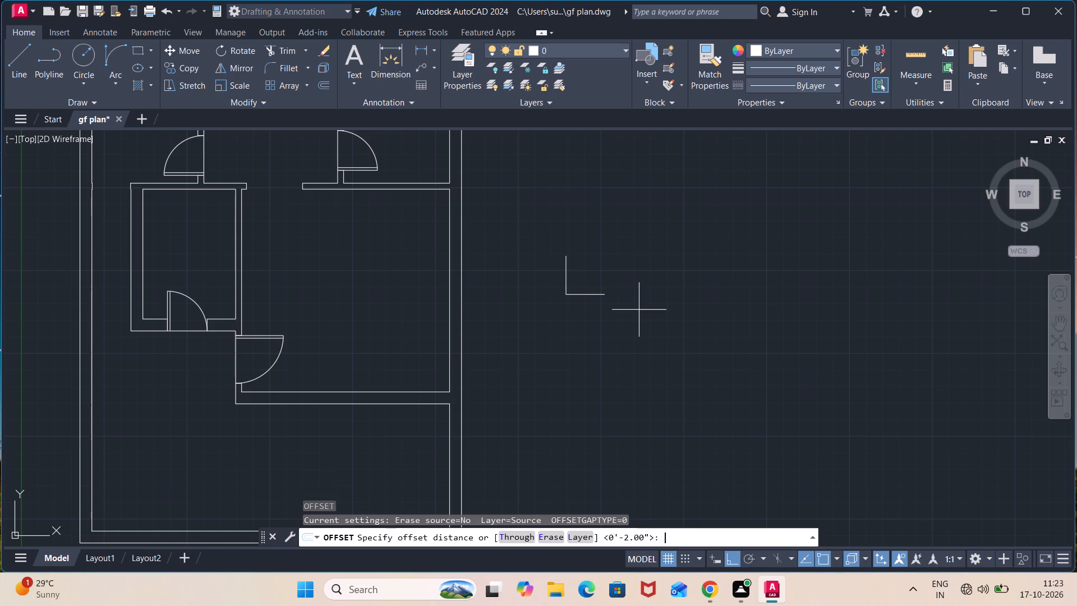
{"action": "key", "text": "Return"}
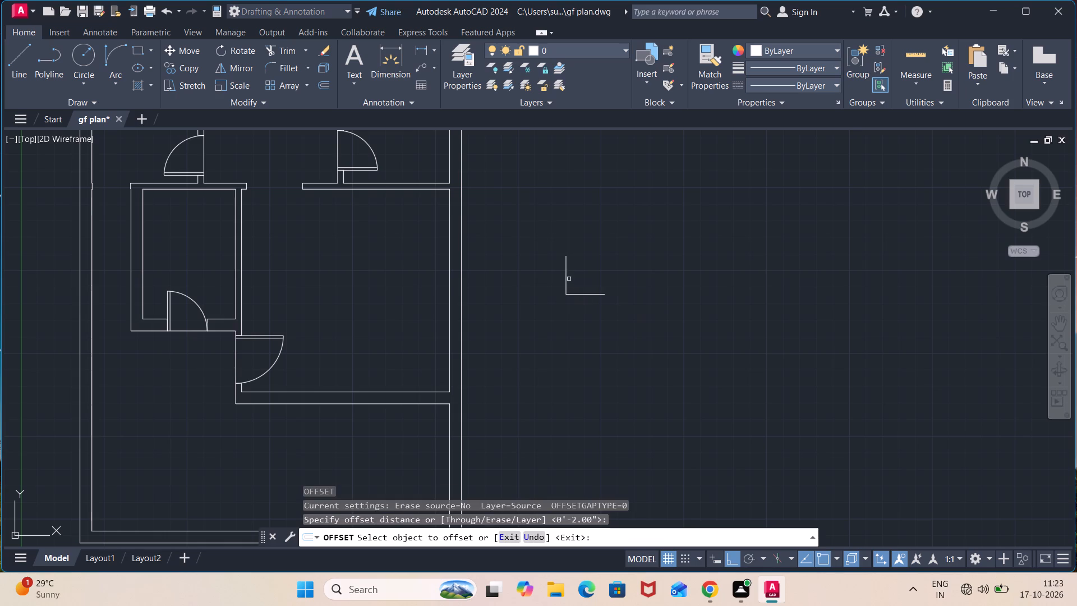
{"action": "left_click", "coordinate": [567, 280]}
{"action": "left_click", "coordinate": [597, 276]}
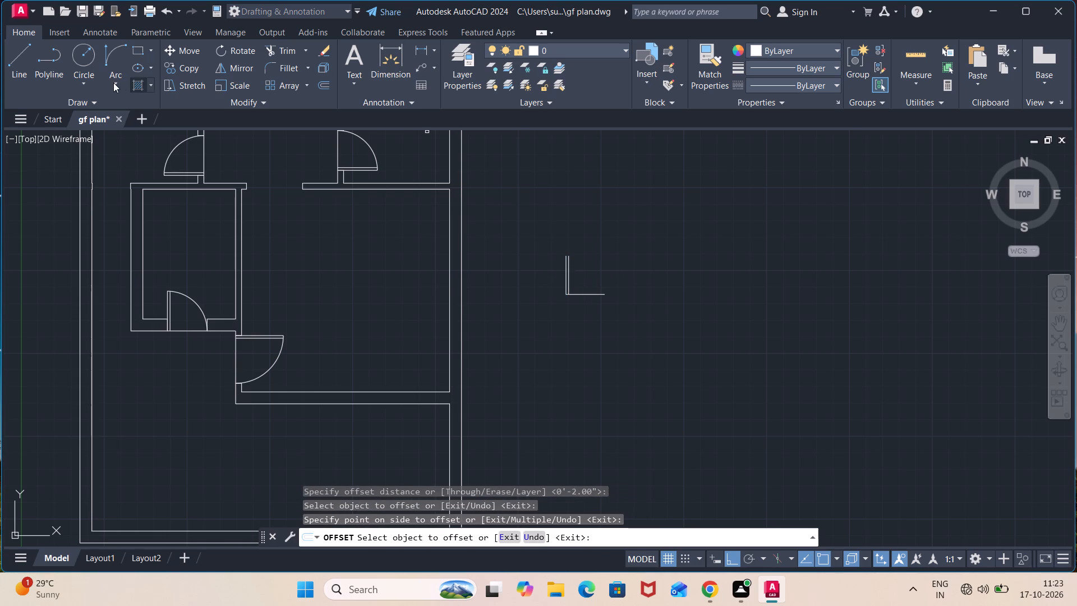
Draw the swing arc from the top of the outer leaf line to the free end of the horizontal line.
{"action": "left_click", "coordinate": [113, 82]}
{"action": "left_click", "coordinate": [172, 251]}
{"action": "scroll", "coordinate": [587, 262], "scroll_direction": "up", "scroll_amount": 2}
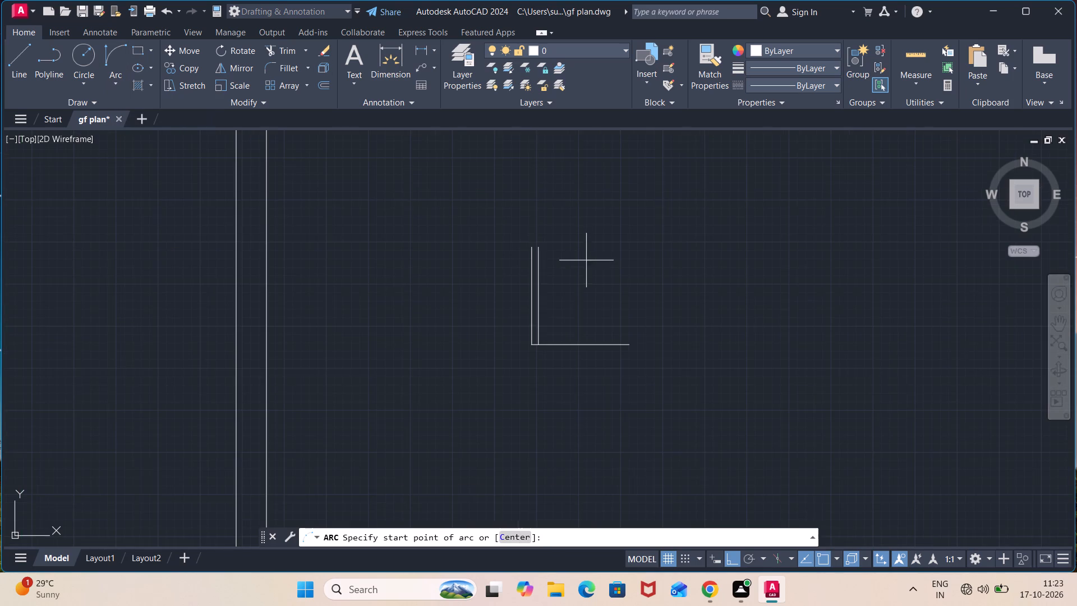
{"action": "left_click", "coordinate": [532, 245]}
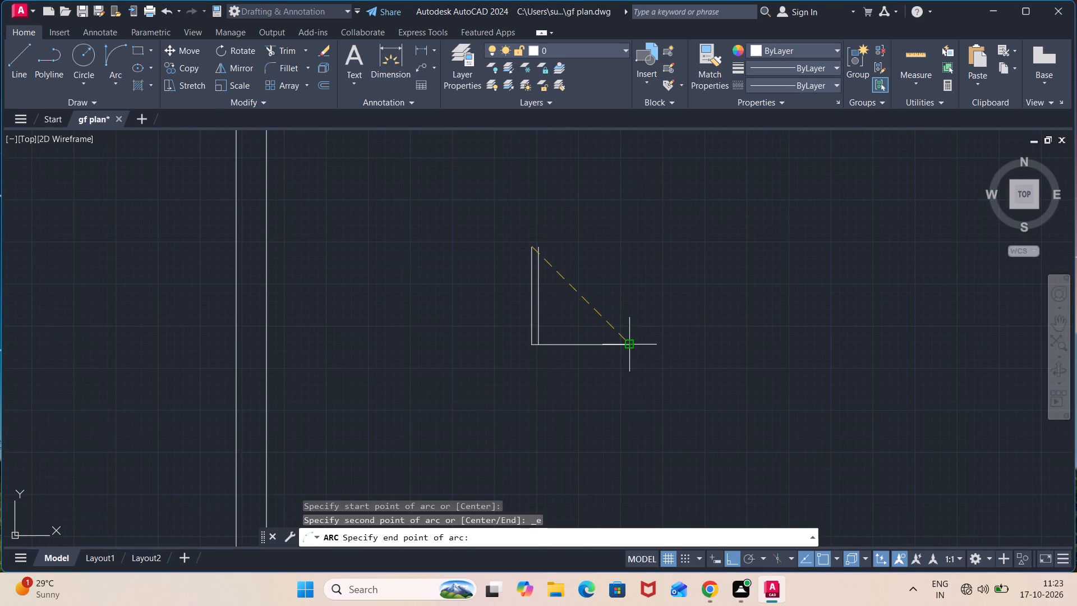
{"action": "left_click", "coordinate": [632, 345]}
{"action": "left_click", "coordinate": [647, 298]}
Trim the piece of the inner leaf line that projects above the swing arc.
{"action": "scroll", "coordinate": [528, 243], "scroll_direction": "up", "scroll_amount": 6}
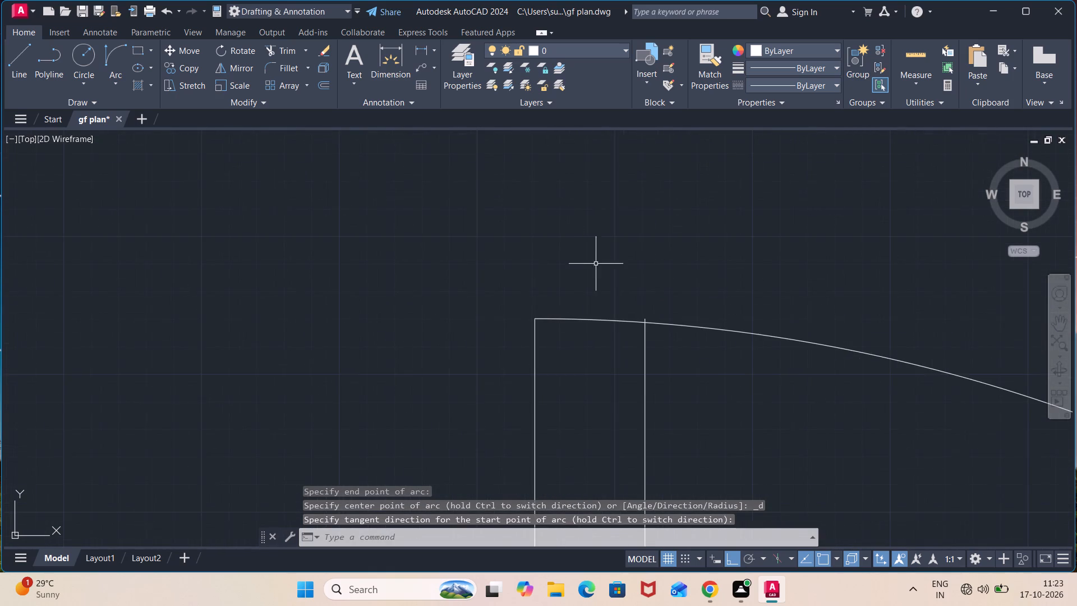
{"action": "scroll", "coordinate": [628, 288], "scroll_direction": "up", "scroll_amount": 2}
{"action": "middle_click_drag", "start_coordinate": [628, 288], "coordinate": [574, 197]}
{"action": "scroll", "coordinate": [618, 216], "scroll_direction": "up", "scroll_amount": 1}
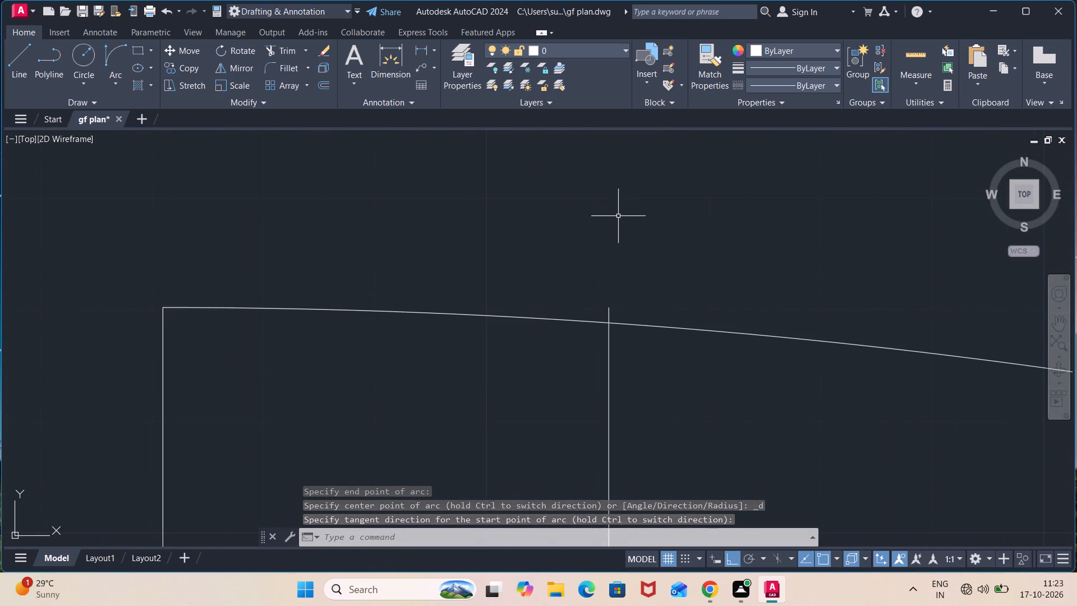
{"action": "scroll", "coordinate": [618, 216], "scroll_direction": "up", "scroll_amount": 1}
{"action": "type", "text": "tr"}
{"action": "key", "text": "Return"}
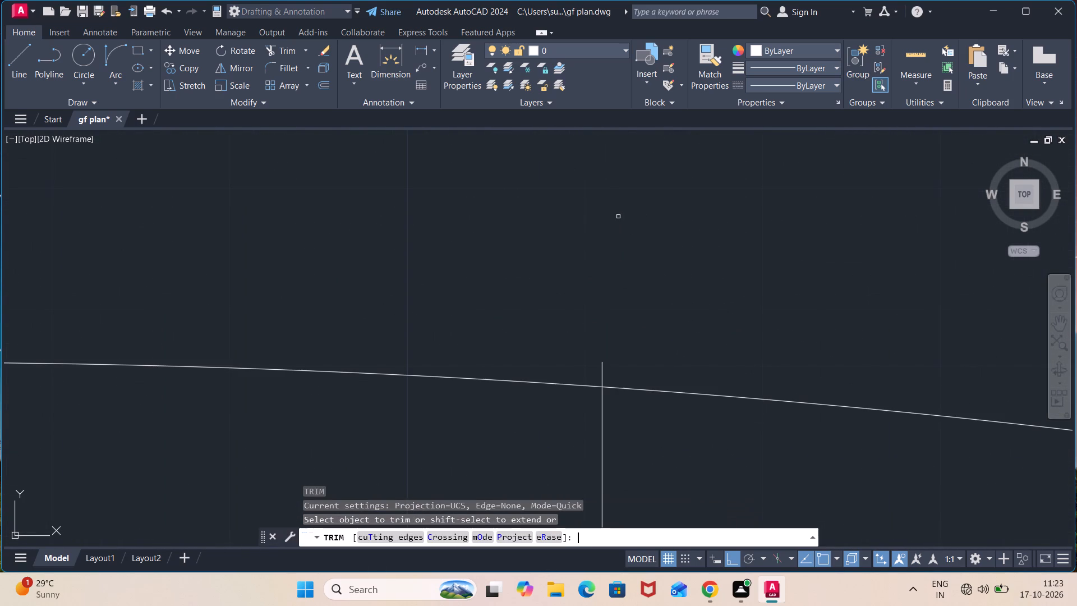
{"action": "left_click", "coordinate": [607, 369]}
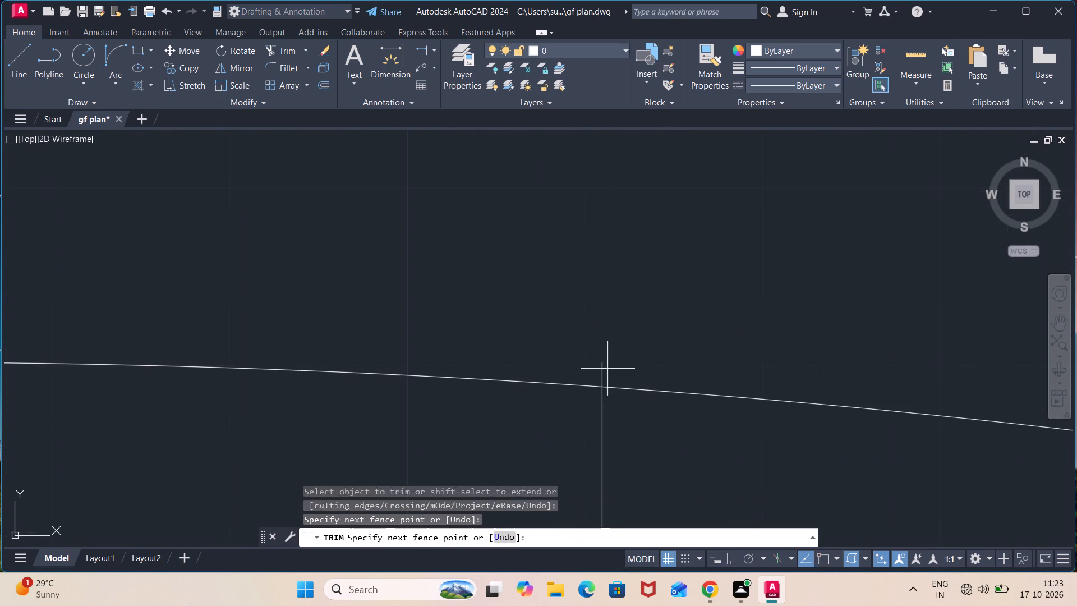
{"action": "left_click", "coordinate": [581, 370]}
{"action": "key", "text": "Escape"}
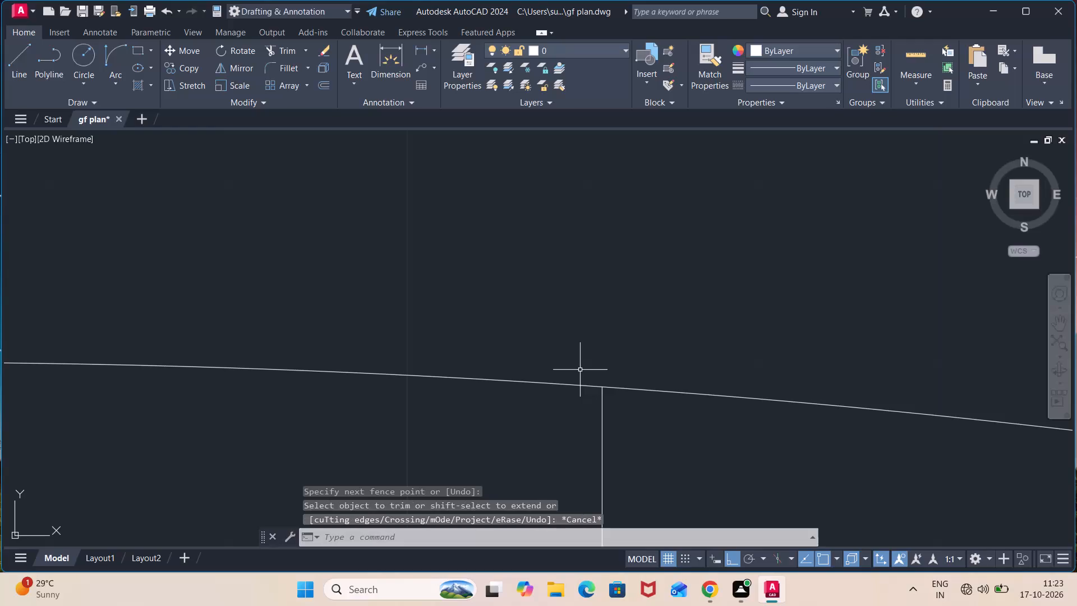
Move the 2'5" door symbol by its lower hinge corner into the opening below the staircase, against the left wall's inner face.
{"action": "scroll", "coordinate": [590, 396], "scroll_direction": "down", "scroll_amount": 4}
{"action": "scroll", "coordinate": [646, 460], "scroll_direction": "down", "scroll_amount": 2}
{"action": "middle_click_drag", "start_coordinate": [646, 458], "coordinate": [590, 218]}
{"action": "scroll", "coordinate": [741, 341], "scroll_direction": "down", "scroll_amount": 4}
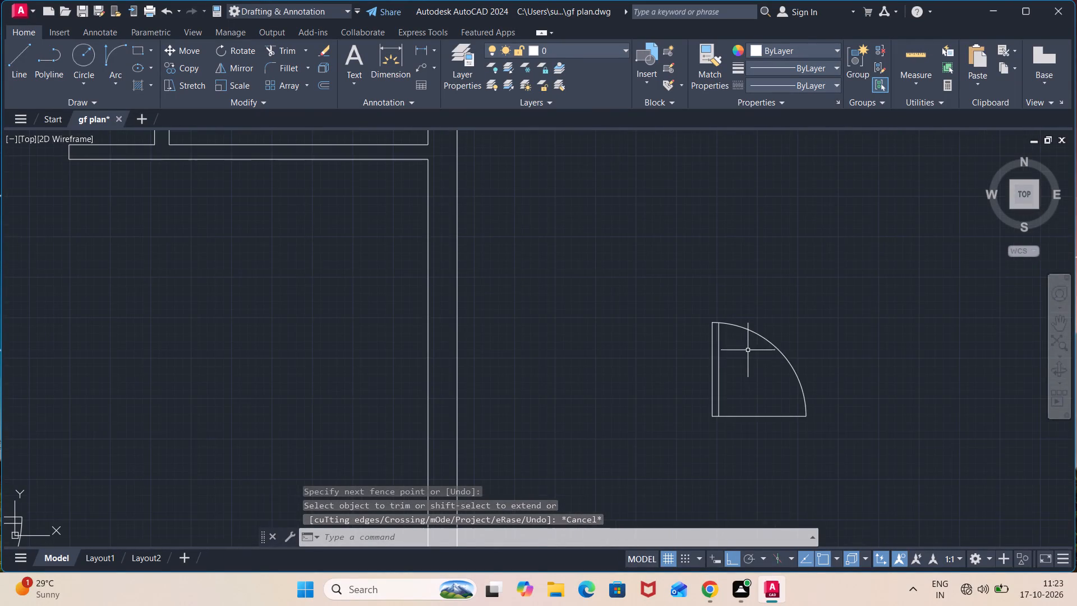
{"action": "scroll", "coordinate": [749, 369], "scroll_direction": "down", "scroll_amount": 2}
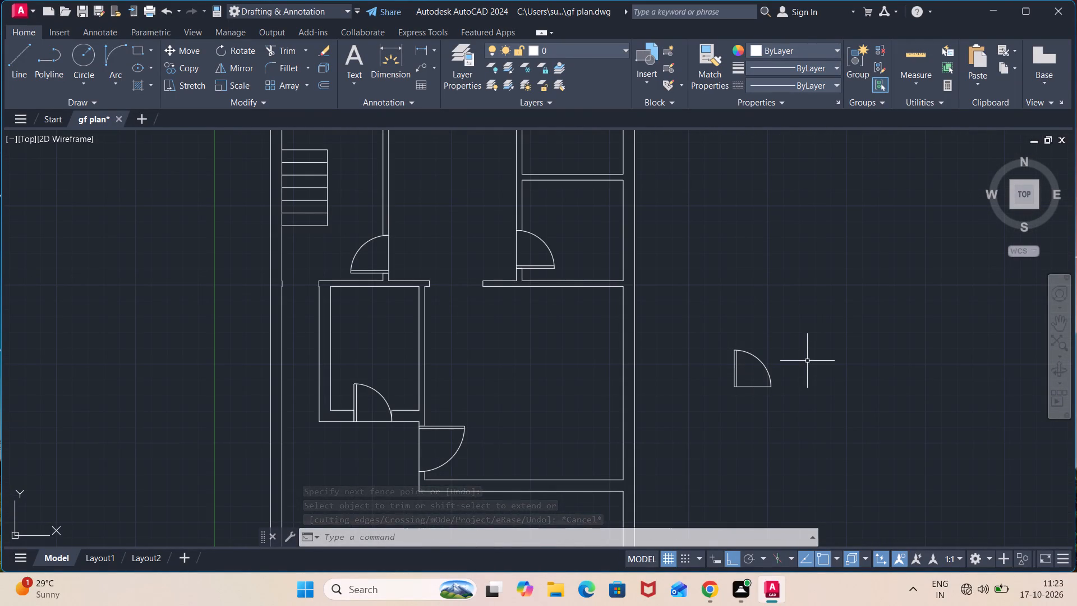
{"action": "left_click", "coordinate": [819, 332]}
{"action": "left_click", "coordinate": [722, 410]}
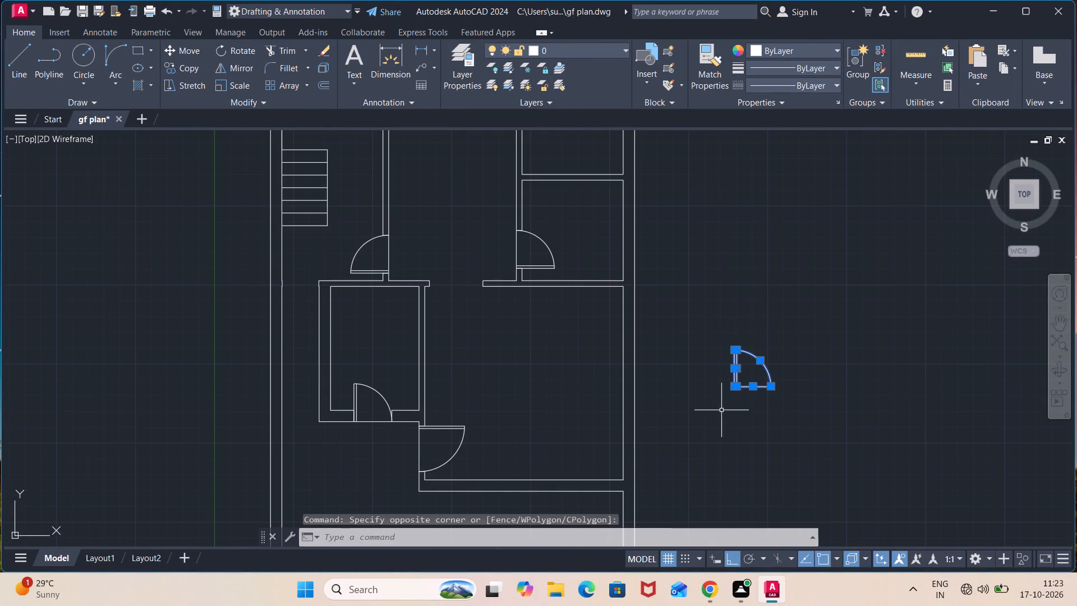
{"action": "key", "text": "m"}
{"action": "key", "text": "Return"}
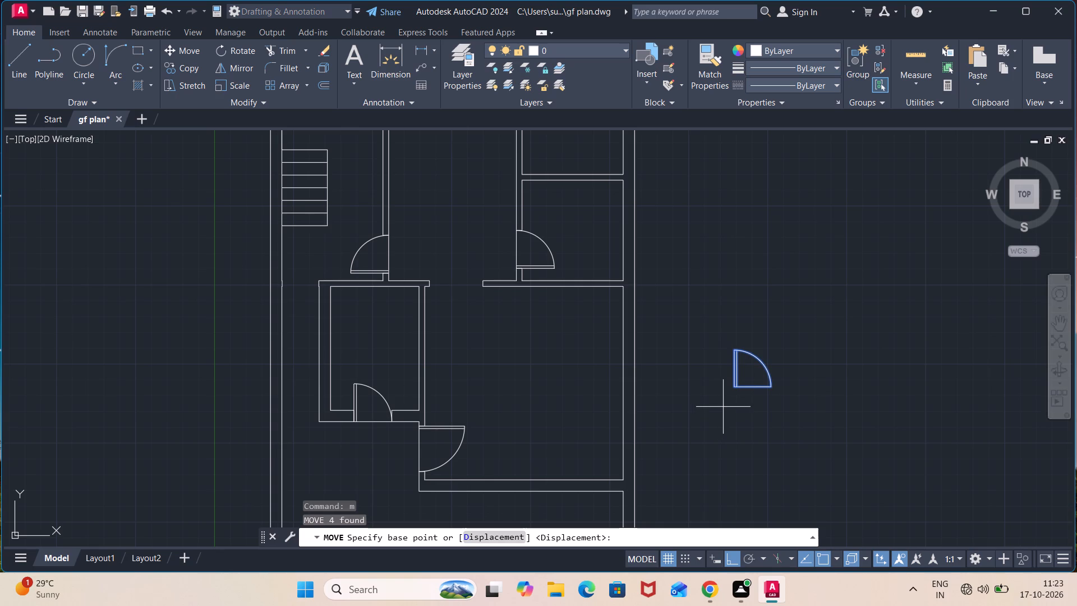
{"action": "scroll", "coordinate": [752, 393], "scroll_direction": "up", "scroll_amount": 1}
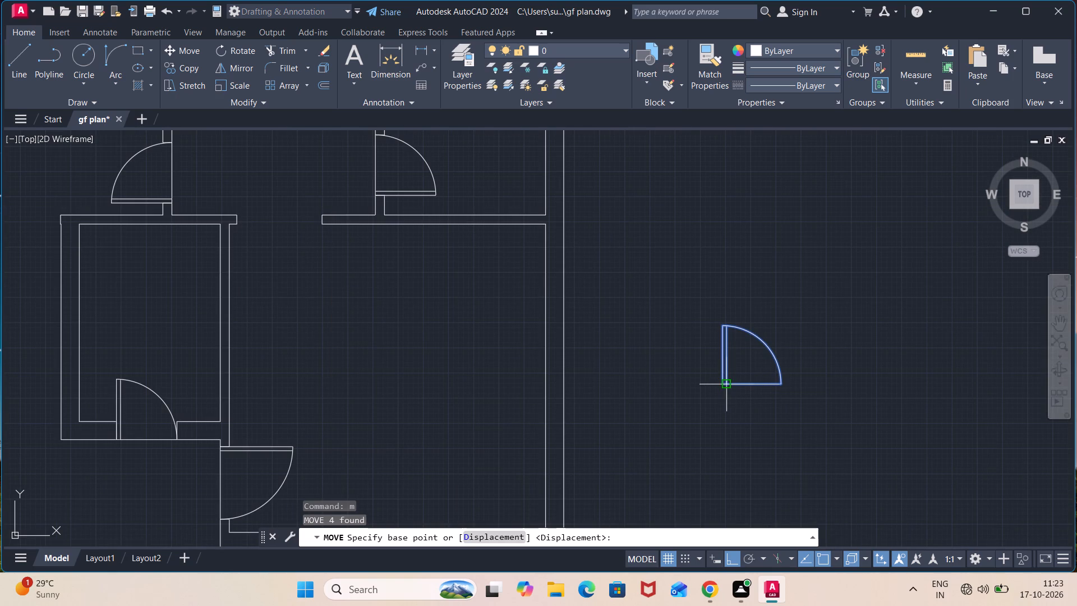
{"action": "scroll", "coordinate": [721, 383], "scroll_direction": "up", "scroll_amount": 2}
{"action": "left_click", "coordinate": [721, 382]}
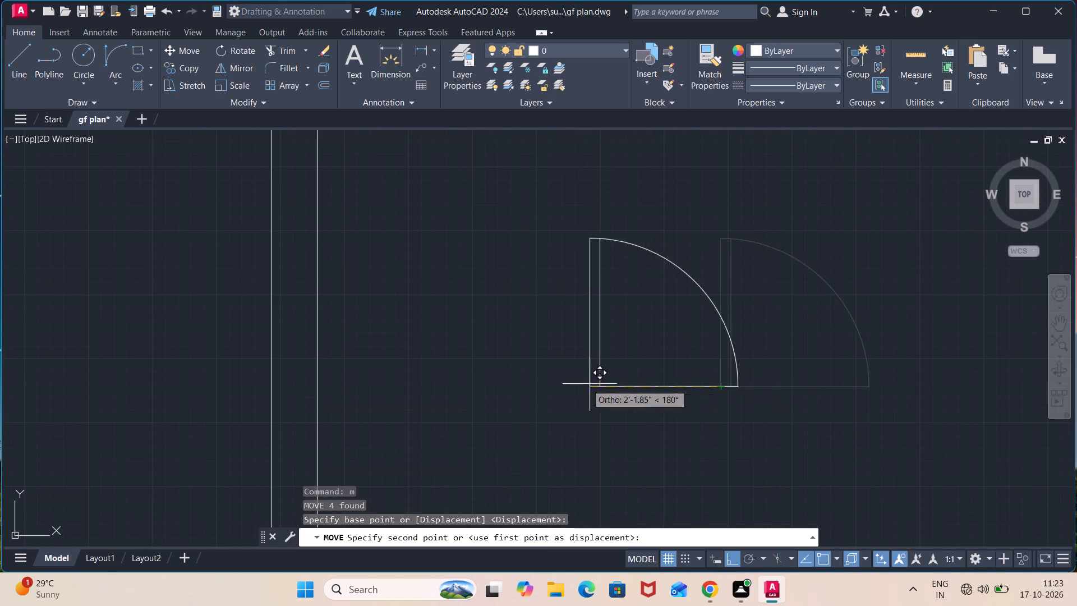
{"action": "scroll", "coordinate": [577, 384], "scroll_direction": "down", "scroll_amount": 3}
{"action": "middle_click_drag", "start_coordinate": [436, 387], "coordinate": [826, 386]}
{"action": "scroll", "coordinate": [582, 431], "scroll_direction": "up", "scroll_amount": 2}
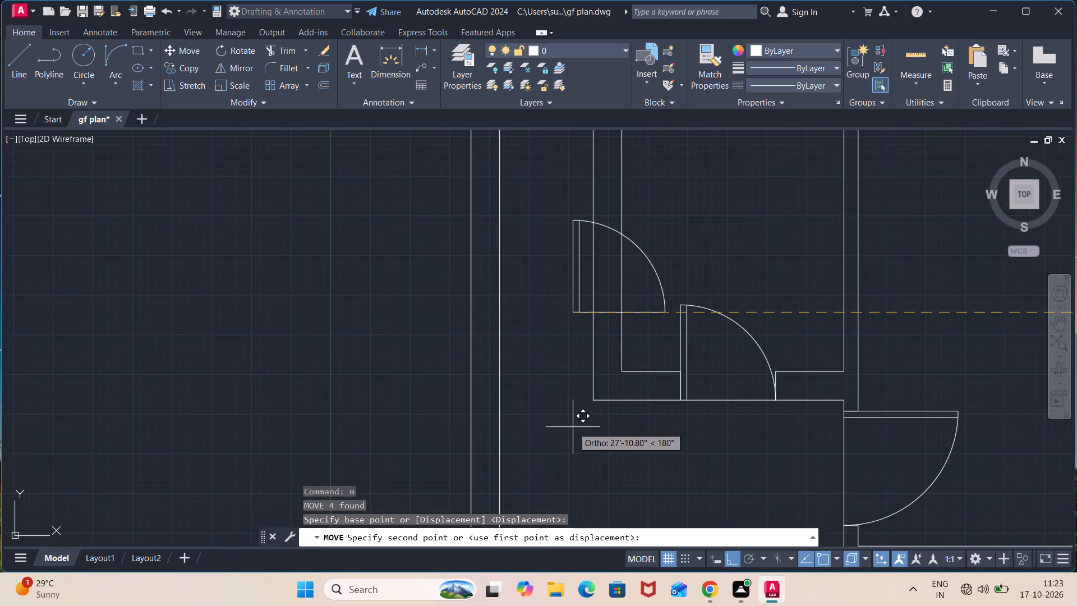
{"action": "scroll", "coordinate": [555, 417], "scroll_direction": "up", "scroll_amount": 3}
{"action": "scroll", "coordinate": [518, 398], "scroll_direction": "down", "scroll_amount": 3}
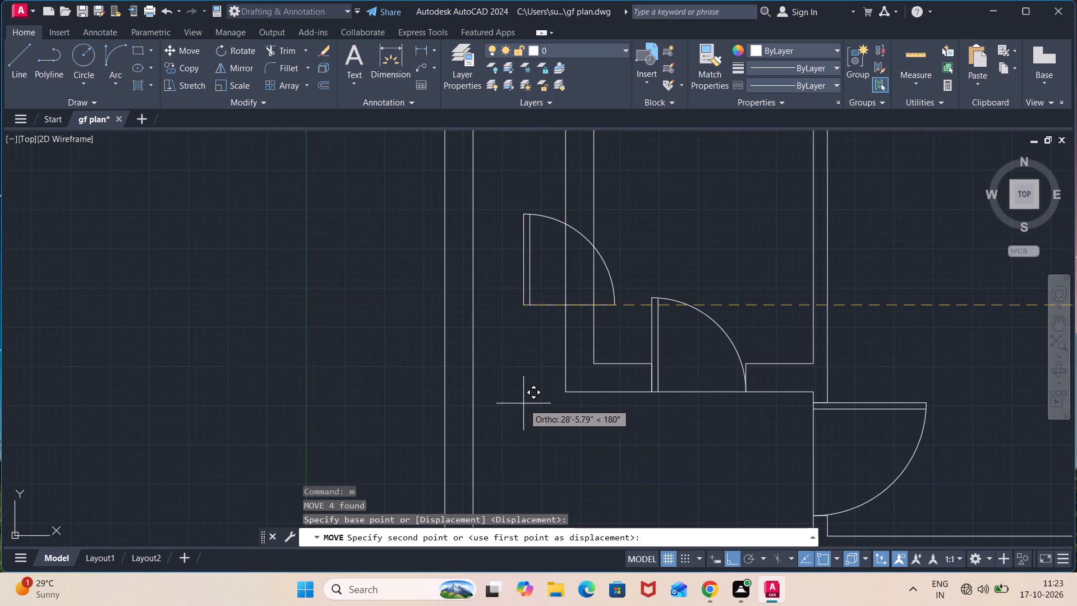
{"action": "scroll", "coordinate": [615, 372], "scroll_direction": "down", "scroll_amount": 2}
{"action": "middle_click_drag", "start_coordinate": [573, 250], "coordinate": [588, 323]}
{"action": "scroll", "coordinate": [589, 324], "scroll_direction": "up", "scroll_amount": 3}
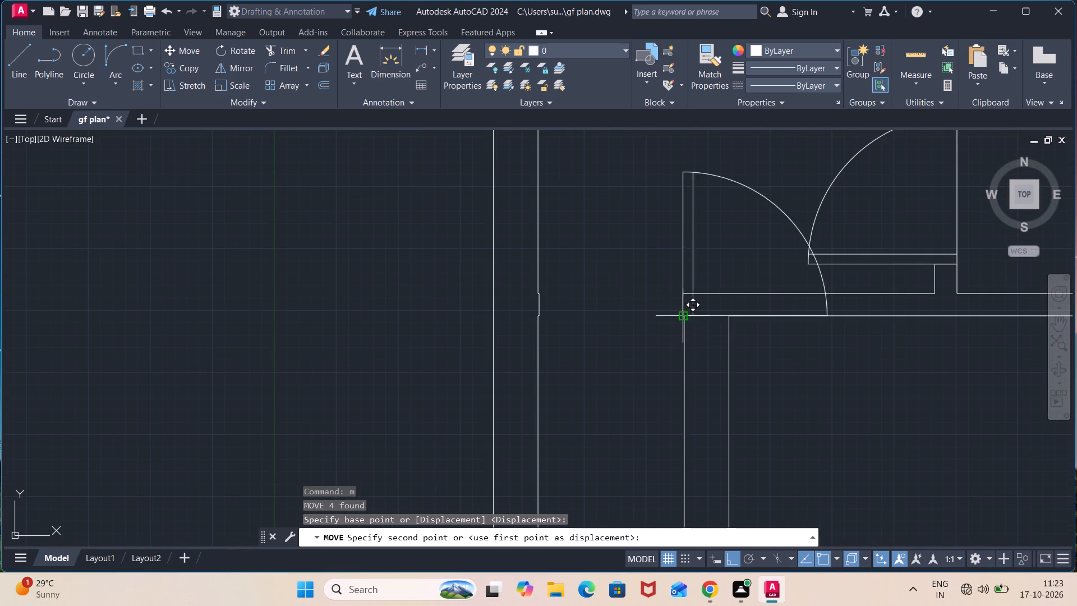
{"action": "scroll", "coordinate": [548, 310], "scroll_direction": "up", "scroll_amount": 3}
{"action": "left_click", "coordinate": [512, 336]}
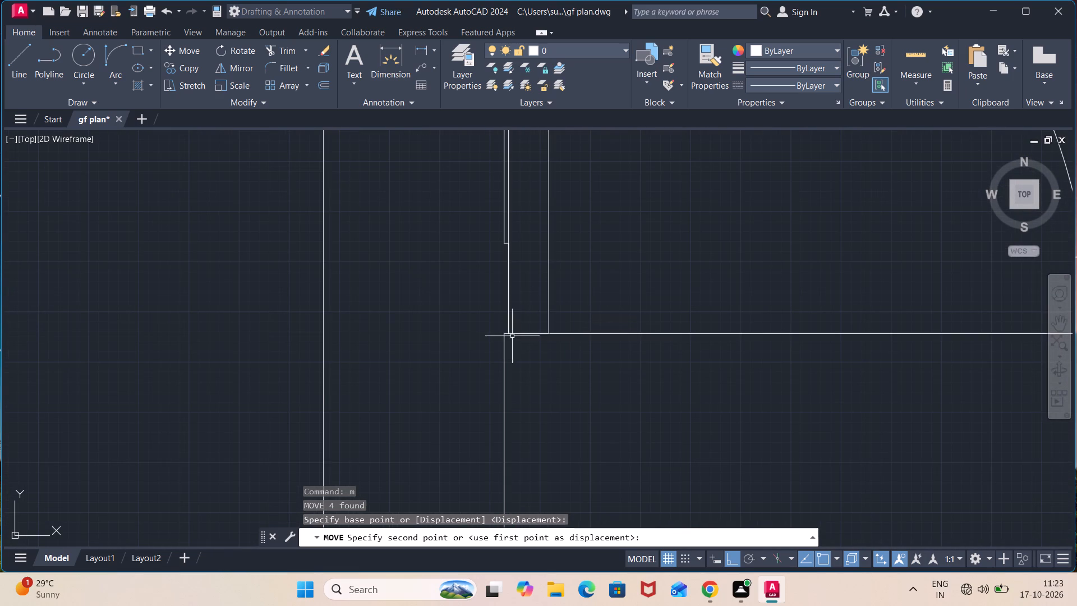
Draw a closed upright rectangle 4' high and 9" wide with lines, outside the plan's right wall.
{"action": "scroll", "coordinate": [688, 343], "scroll_direction": "down", "scroll_amount": 4}
{"action": "scroll", "coordinate": [857, 382], "scroll_direction": "down", "scroll_amount": 2}
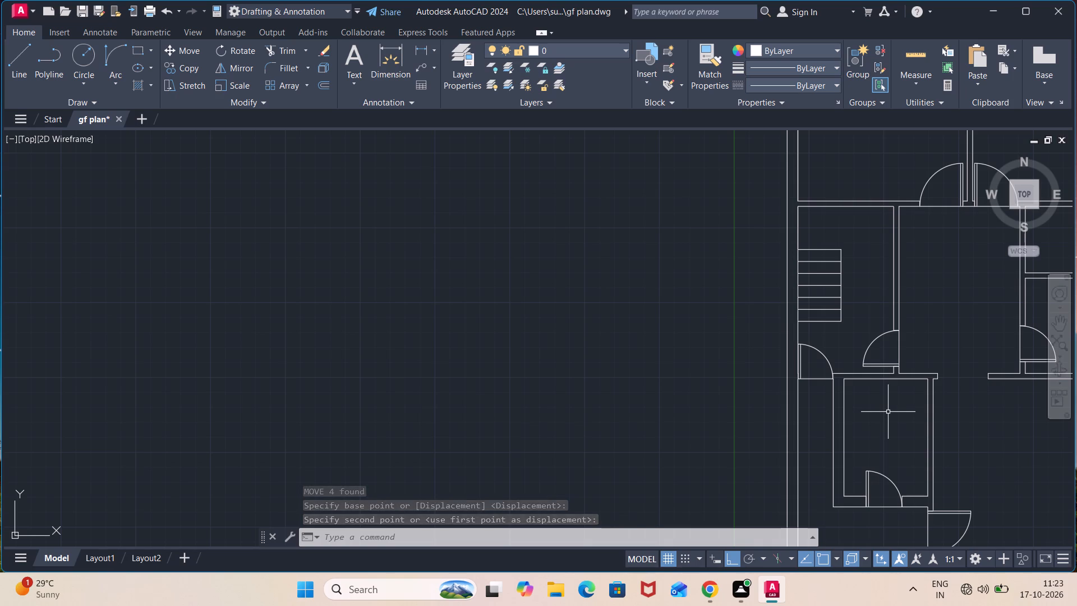
{"action": "scroll", "coordinate": [888, 412], "scroll_direction": "down", "scroll_amount": 1}
{"action": "middle_click_drag", "start_coordinate": [888, 412], "coordinate": [737, 369]}
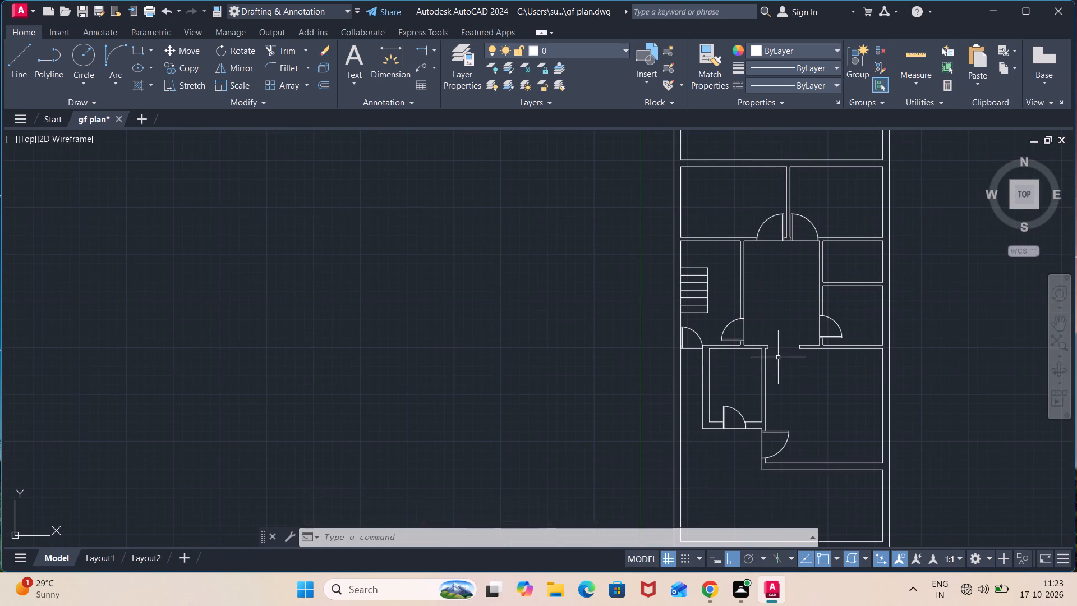
{"action": "middle_click_drag", "start_coordinate": [837, 385], "coordinate": [758, 430]}
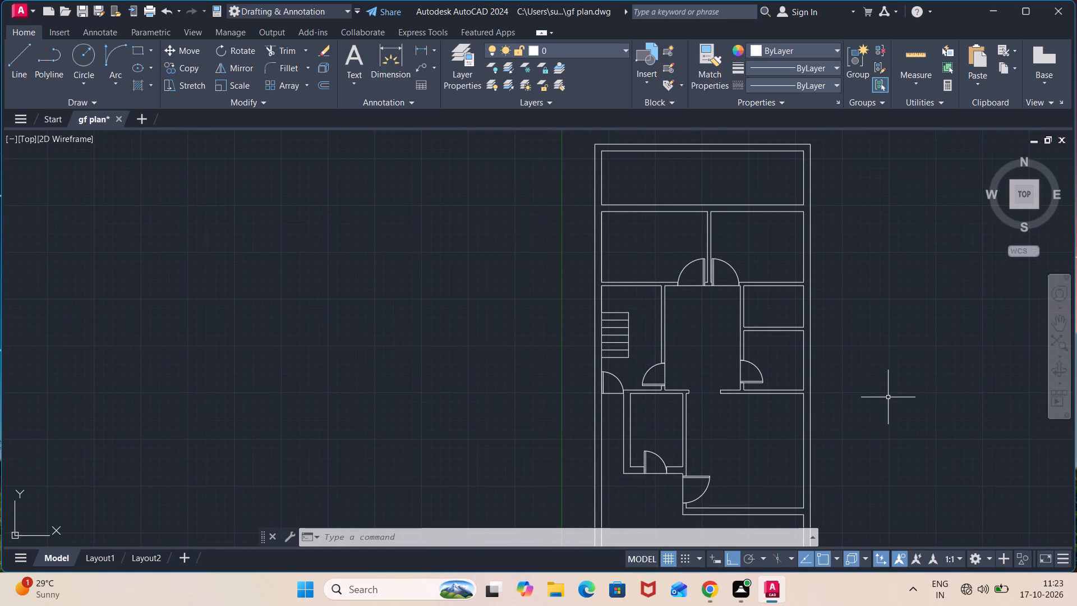
{"action": "key", "text": "l"}
{"action": "key", "text": "Return"}
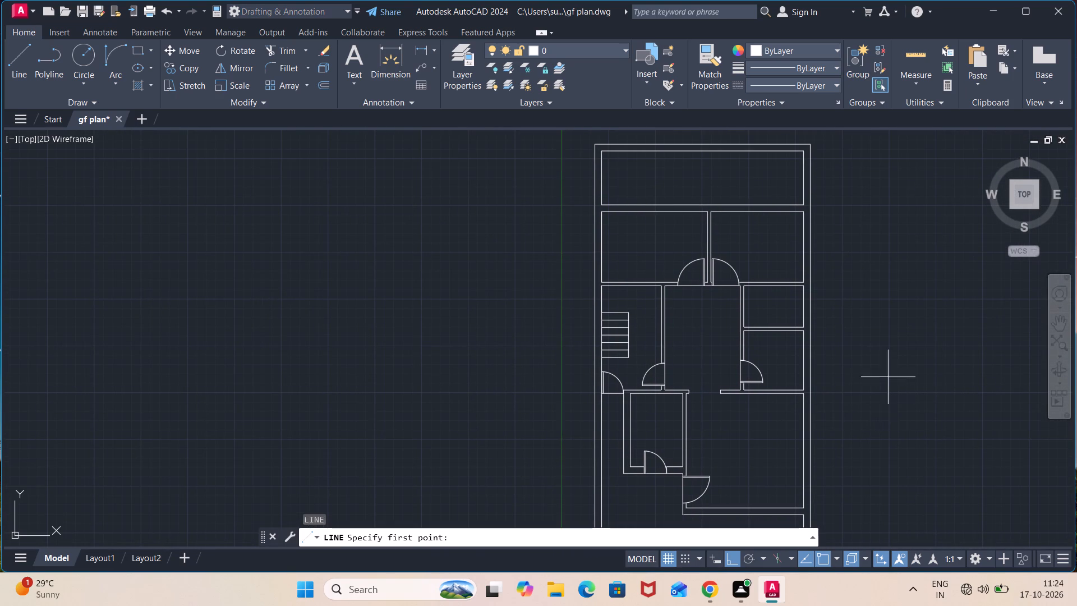
{"action": "left_click", "coordinate": [886, 347]}
{"action": "type", "text": "4'"}
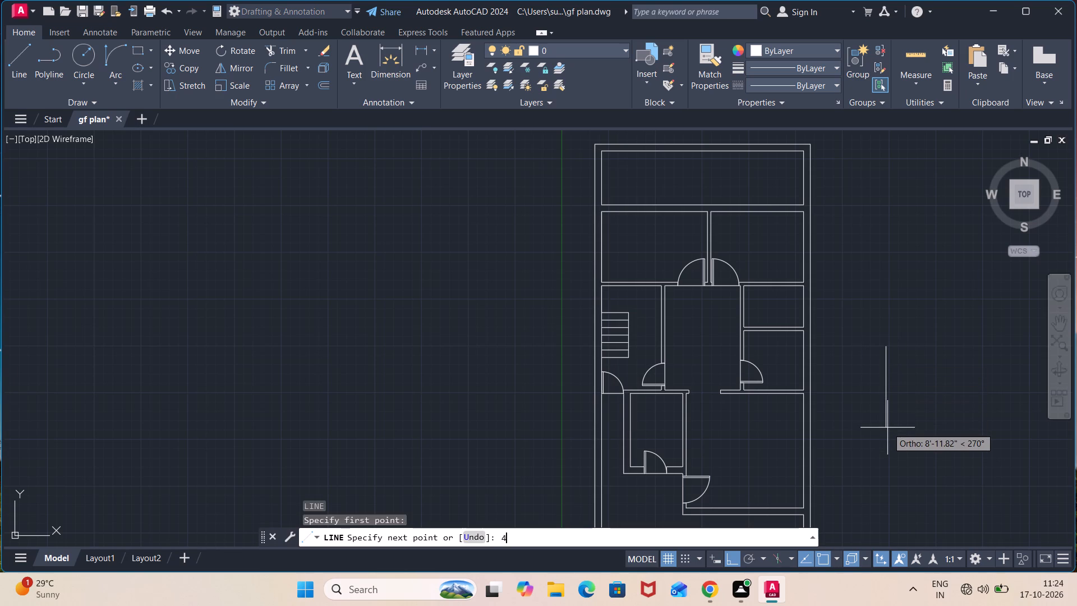
{"action": "key", "text": "Return"}
{"action": "type", "text": "9\""}
{"action": "key", "text": "Return"}
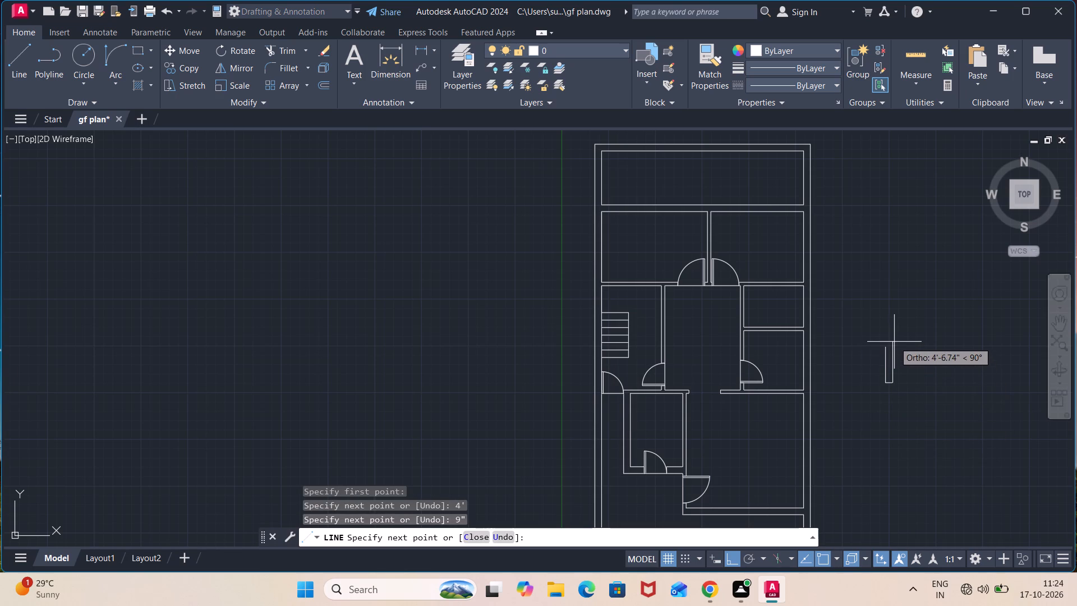
{"action": "type", "text": "4'"}
{"action": "key", "text": "Return"}
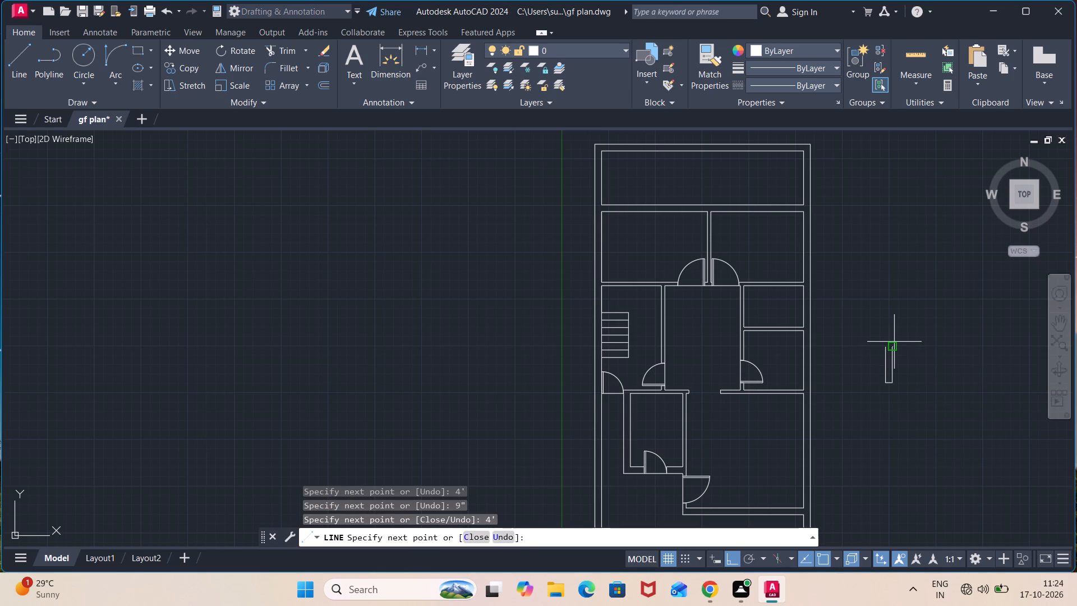
{"action": "left_click", "coordinate": [885, 344]}
{"action": "key", "text": "Escape"}
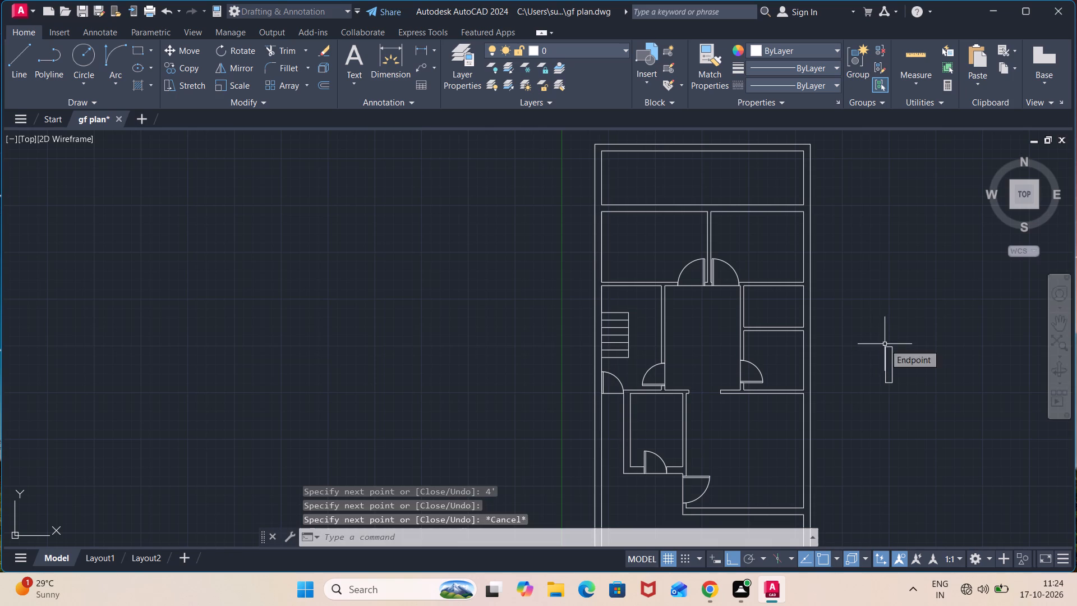
Draw a closed upright rectangle 2'6" high and 9" wide with lines, below the 4' rectangle.
{"action": "scroll", "coordinate": [934, 435], "scroll_direction": "up", "scroll_amount": 3}
{"action": "scroll", "coordinate": [871, 454], "scroll_direction": "down", "scroll_amount": 1}
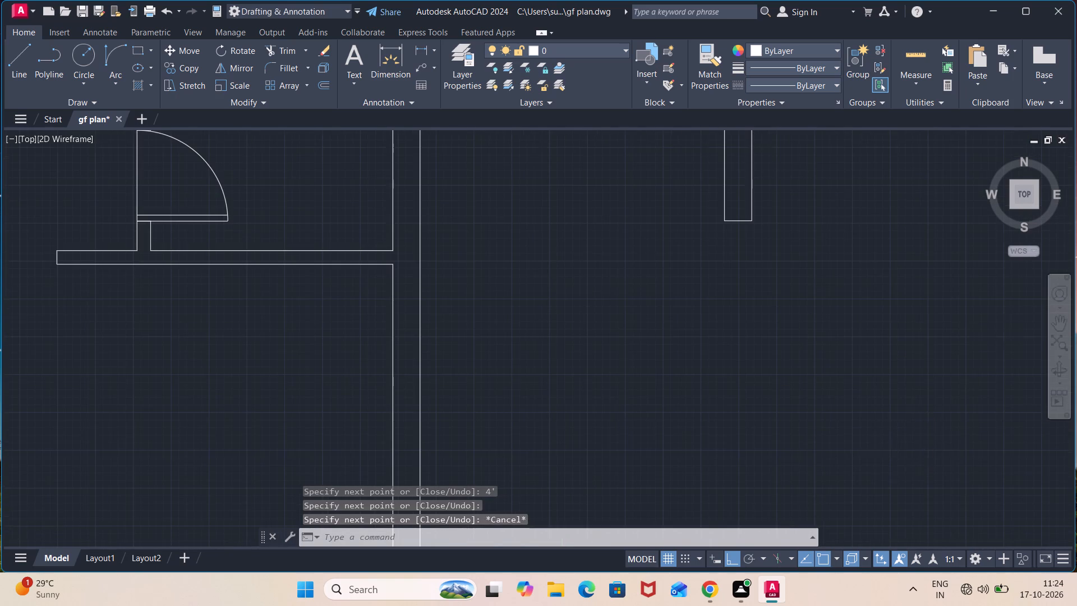
{"action": "scroll", "coordinate": [871, 454], "scroll_direction": "down", "scroll_amount": 1}
{"action": "key", "text": "l"}
{"action": "key", "text": "Return"}
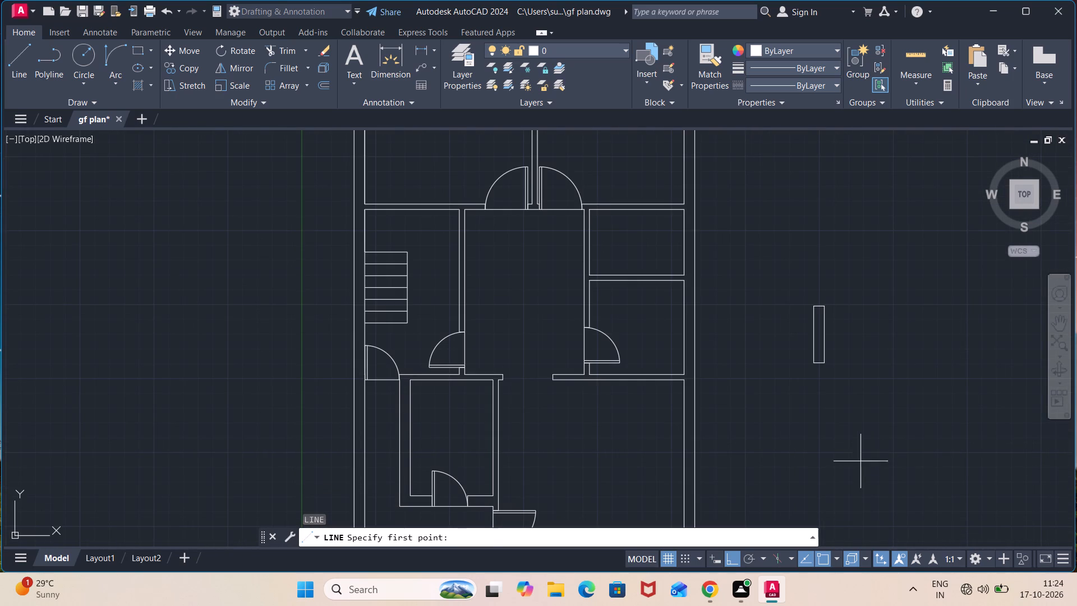
{"action": "left_click", "coordinate": [835, 484]}
{"action": "type", "text": "2'6\""}
{"action": "key", "text": "Return"}
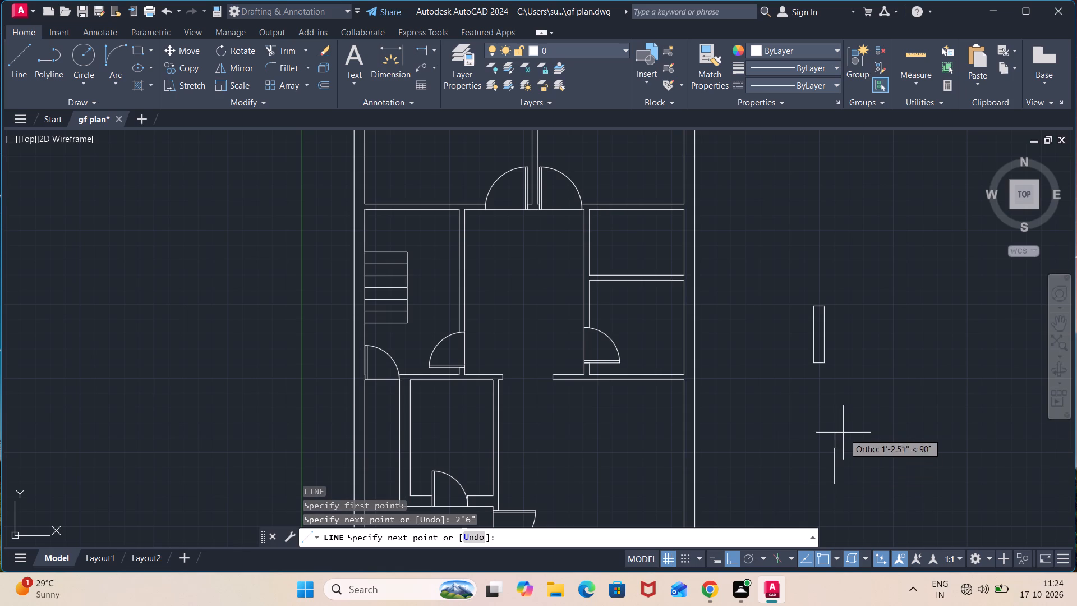
{"action": "type", "text": "2'"}
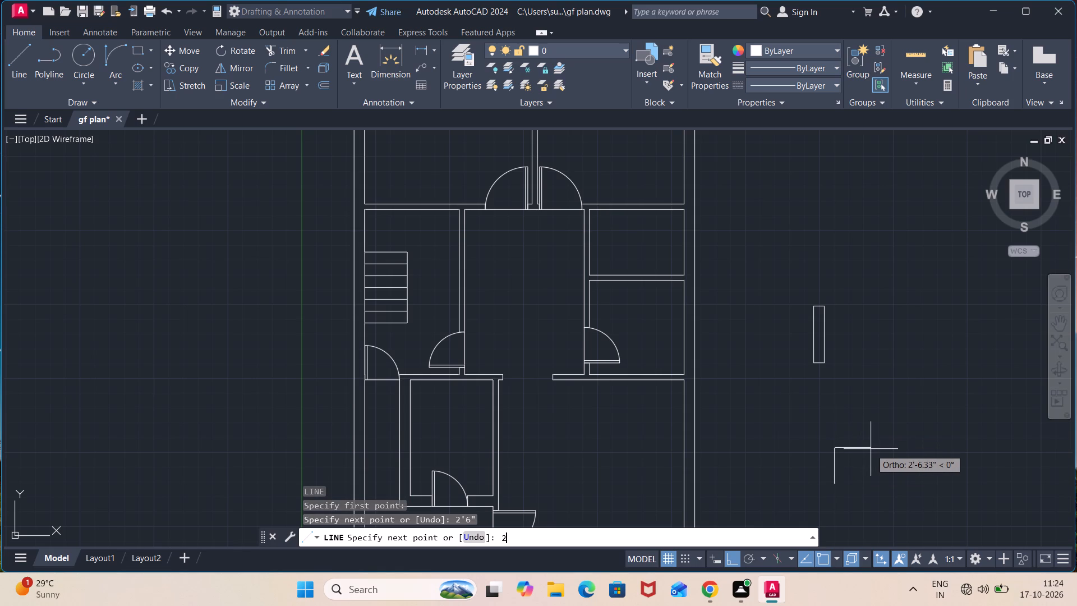
{"action": "key", "text": "BackSpace"}
{"action": "key", "text": "9"}
{"action": "key", "text": "BackSpace"}
{"action": "key", "text": "BackSpace"}
{"action": "type", "text": "9\""}
{"action": "key", "text": "Return"}
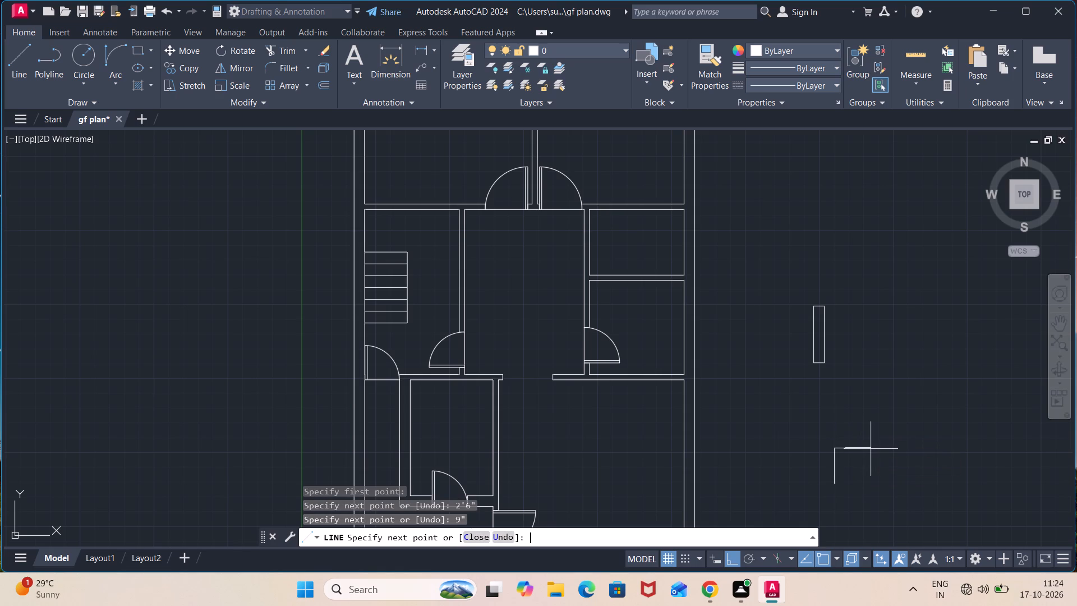
{"action": "type", "text": "2'6\""}
{"action": "key", "text": "Return"}
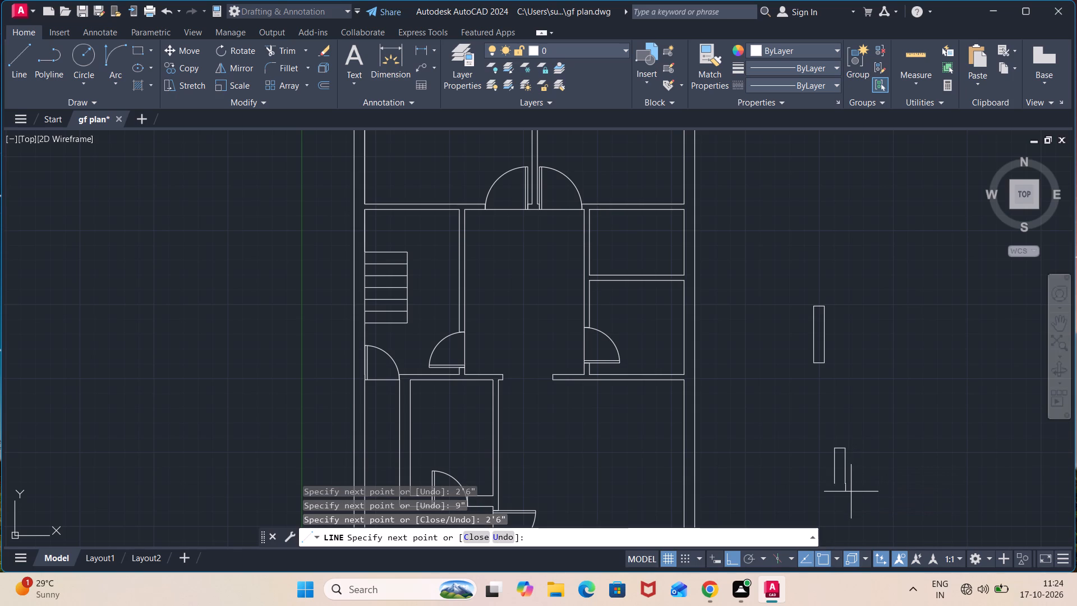
{"action": "left_click", "coordinate": [839, 488]}
{"action": "key", "text": "Escape"}
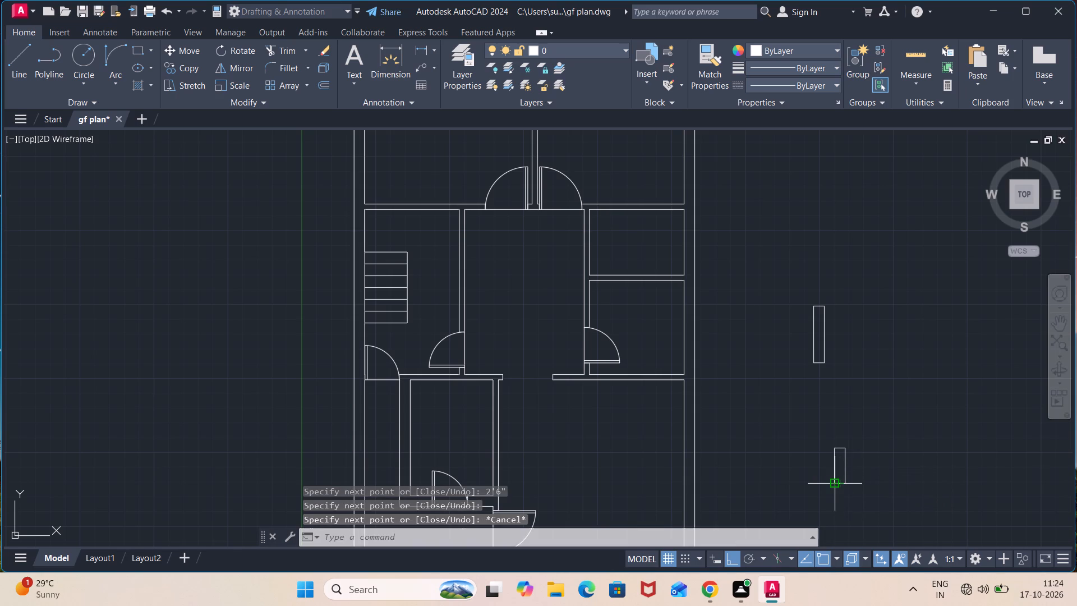
Draw a closed upright rectangle 3' high and 9" wide with lines, to the right of the 4' rectangle.
{"action": "key", "text": "l"}
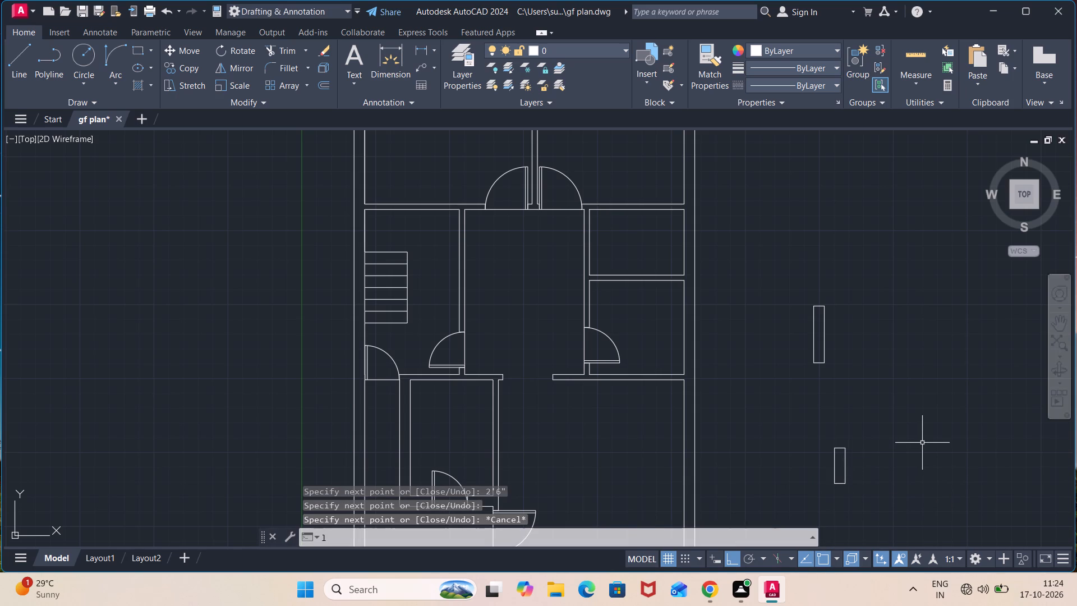
{"action": "key", "text": "Return"}
{"action": "left_click", "coordinate": [890, 356]}
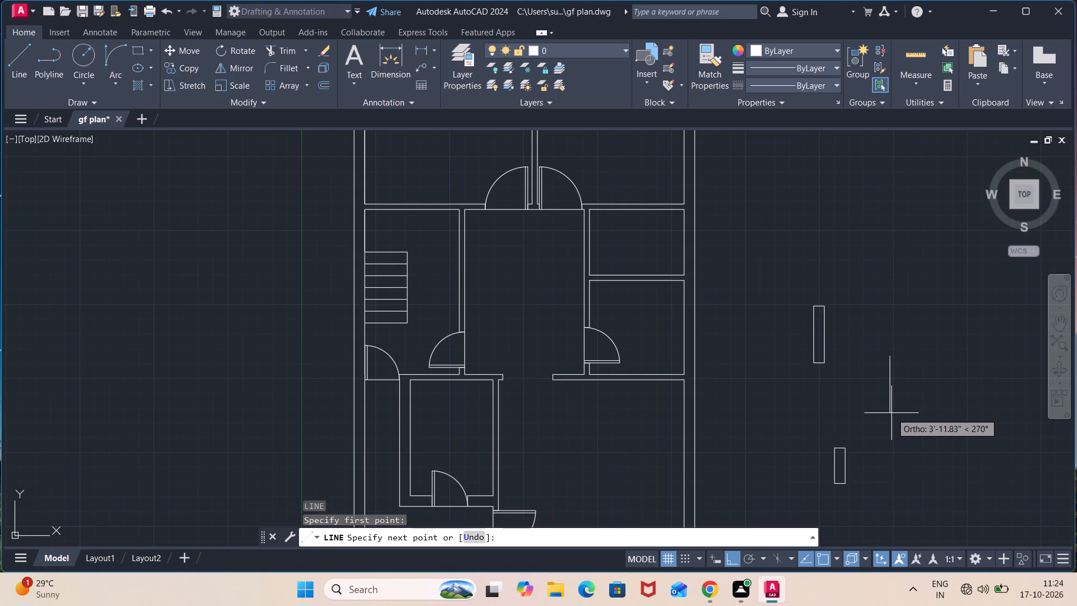
{"action": "type", "text": "3'"}
{"action": "key", "text": "Return"}
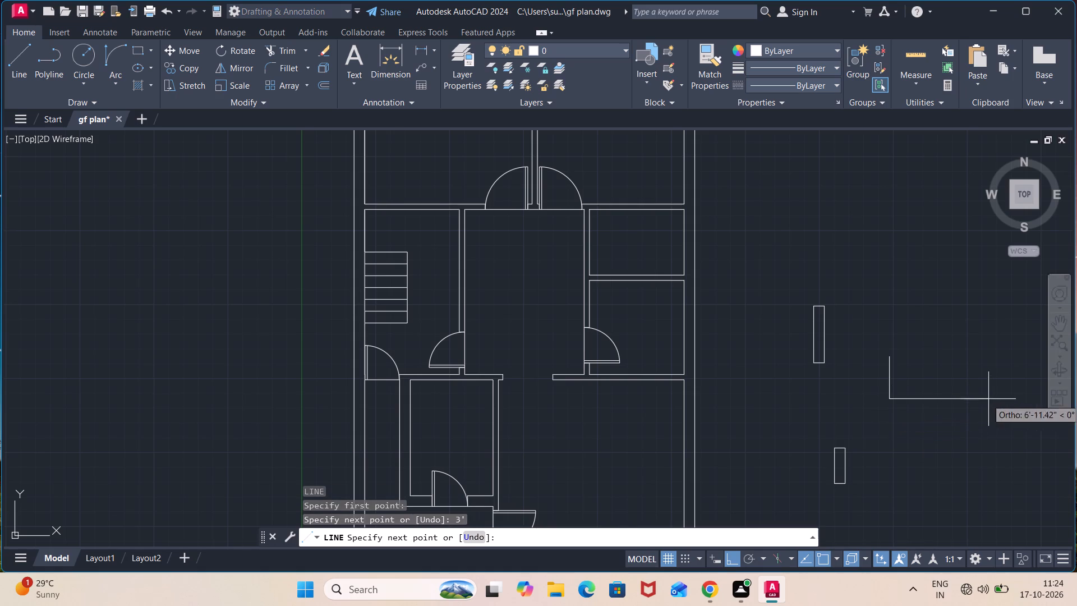
{"action": "type", "text": "9\""}
{"action": "key", "text": "Return"}
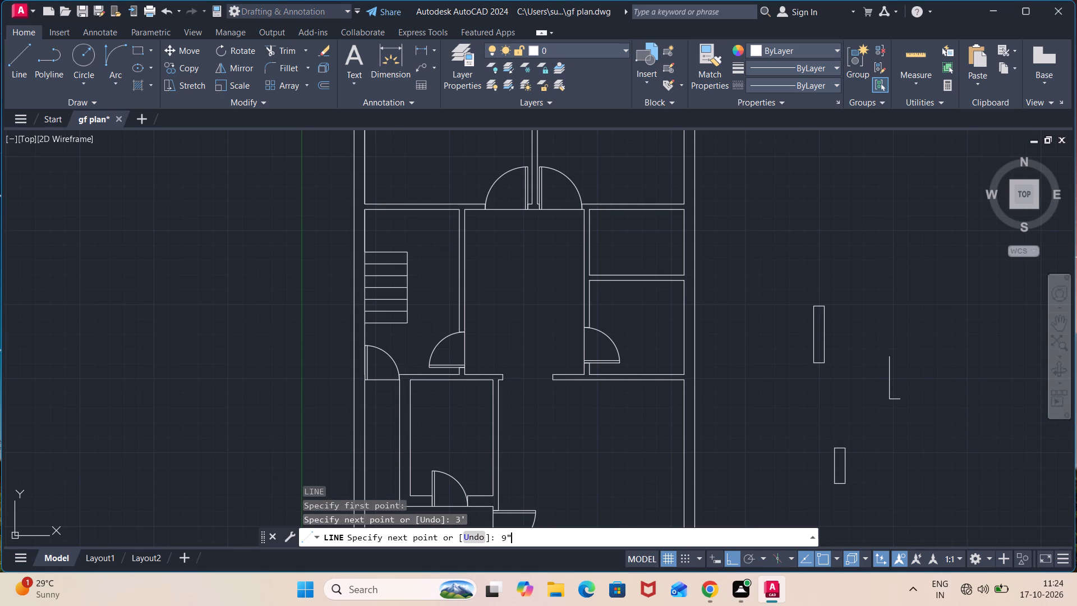
{"action": "type", "text": "3'"}
{"action": "key", "text": "Return"}
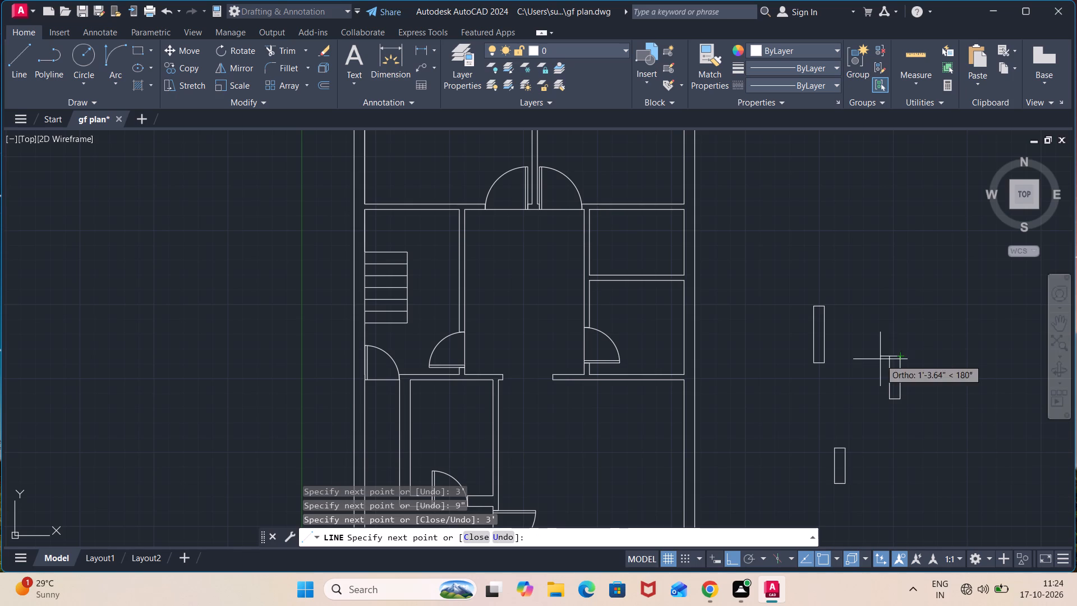
{"action": "left_click", "coordinate": [892, 357]}
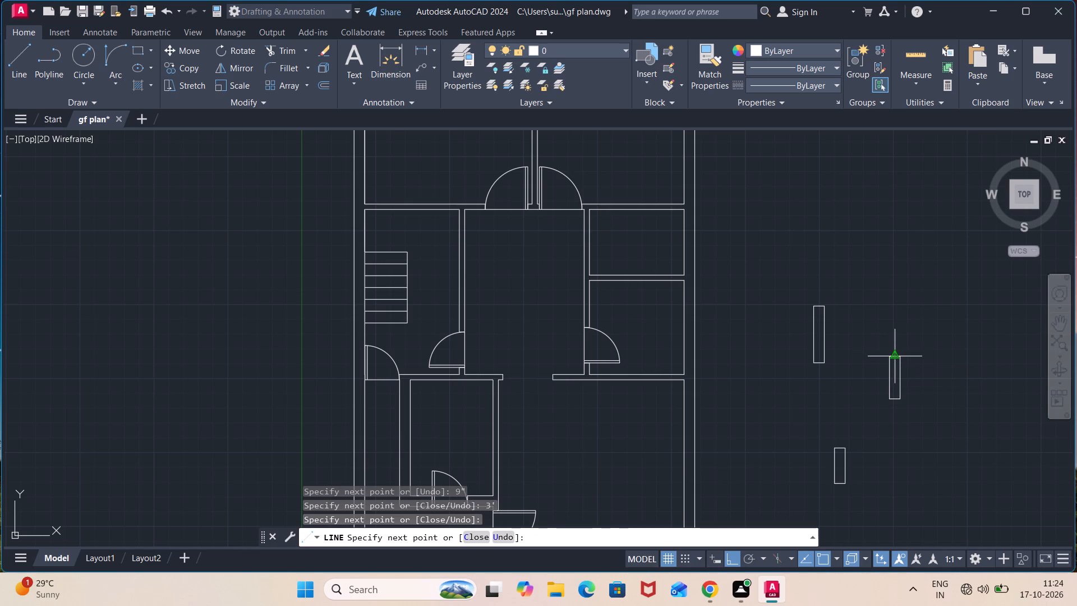
Draw vertical centre lines between the short-side midpoints of the 3' and 2'6" window rectangles, continuing one line chain across both.
{"action": "left_click", "coordinate": [892, 357]}
{"action": "left_click", "coordinate": [897, 402]}
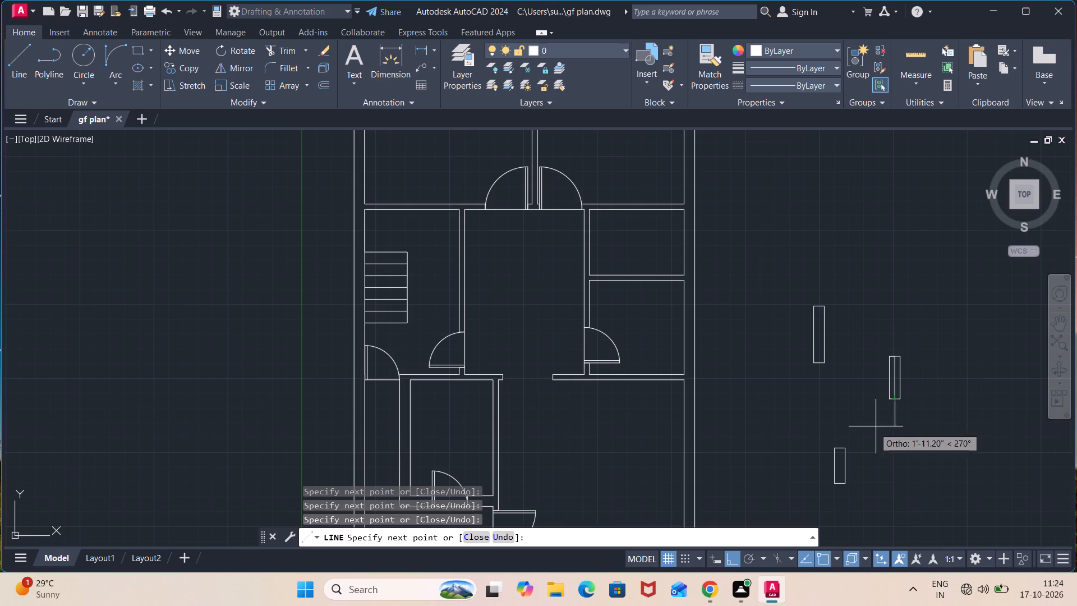
{"action": "scroll", "coordinate": [841, 447], "scroll_direction": "up", "scroll_amount": 2}
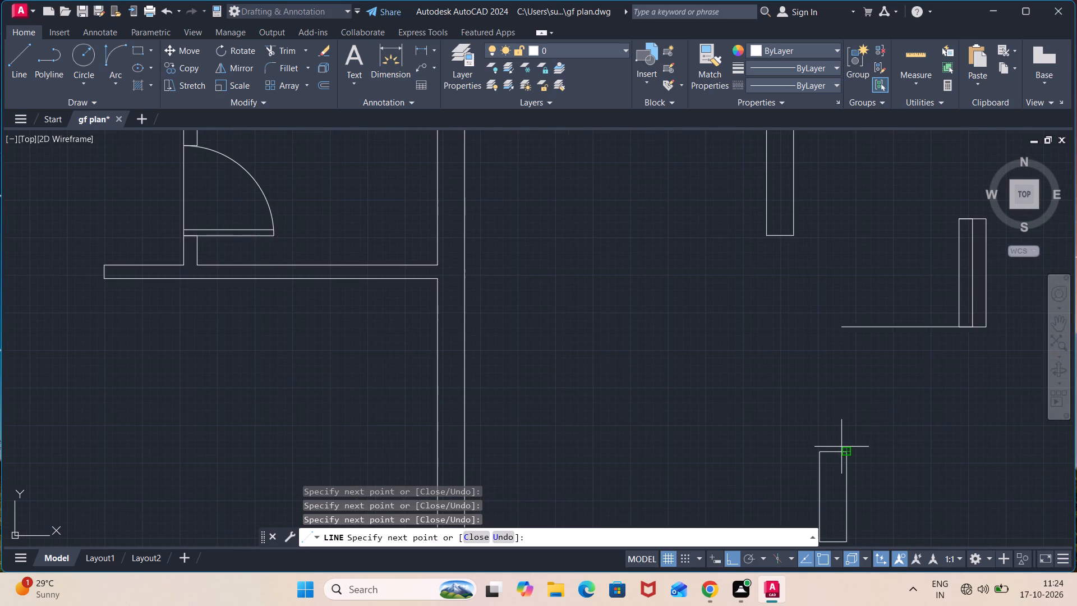
{"action": "left_click", "coordinate": [835, 448]}
{"action": "middle_click_drag", "start_coordinate": [835, 467], "coordinate": [843, 412]}
{"action": "left_click", "coordinate": [841, 482]}
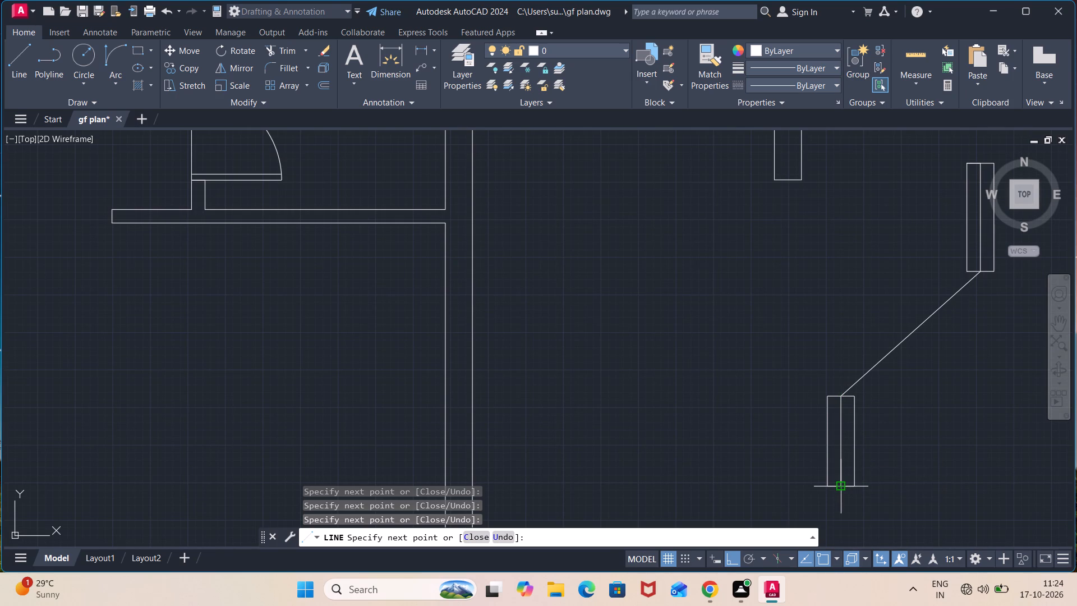
{"action": "key", "text": "Escape"}
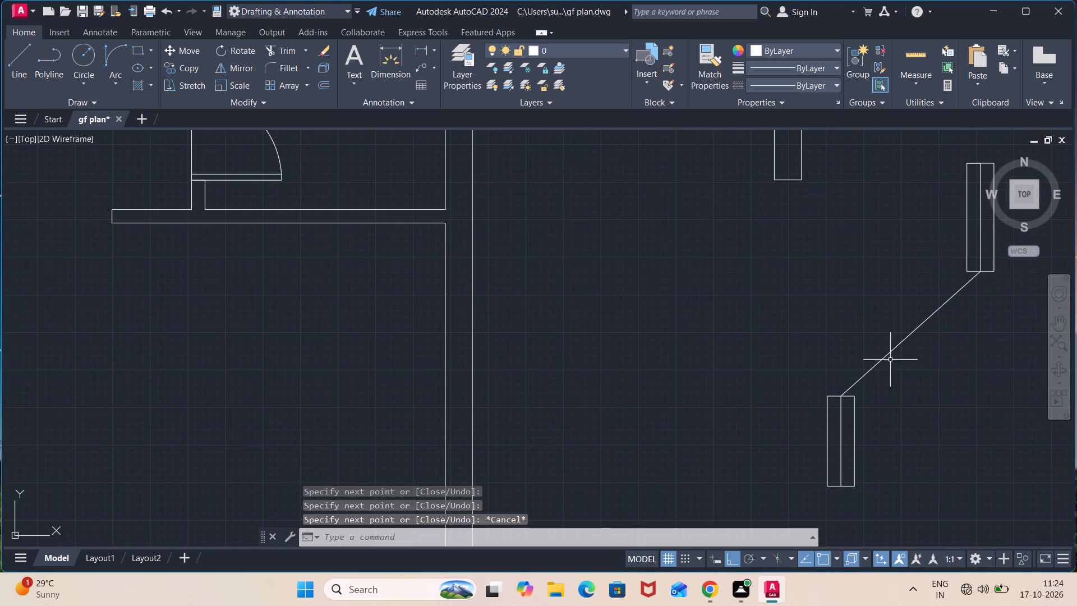
Delete the diagonal line connecting the 3' and 2'6" window rectangles.
{"action": "left_click", "coordinate": [890, 359]}
{"action": "left_click", "coordinate": [877, 349]}
{"action": "key", "text": "Delete"}
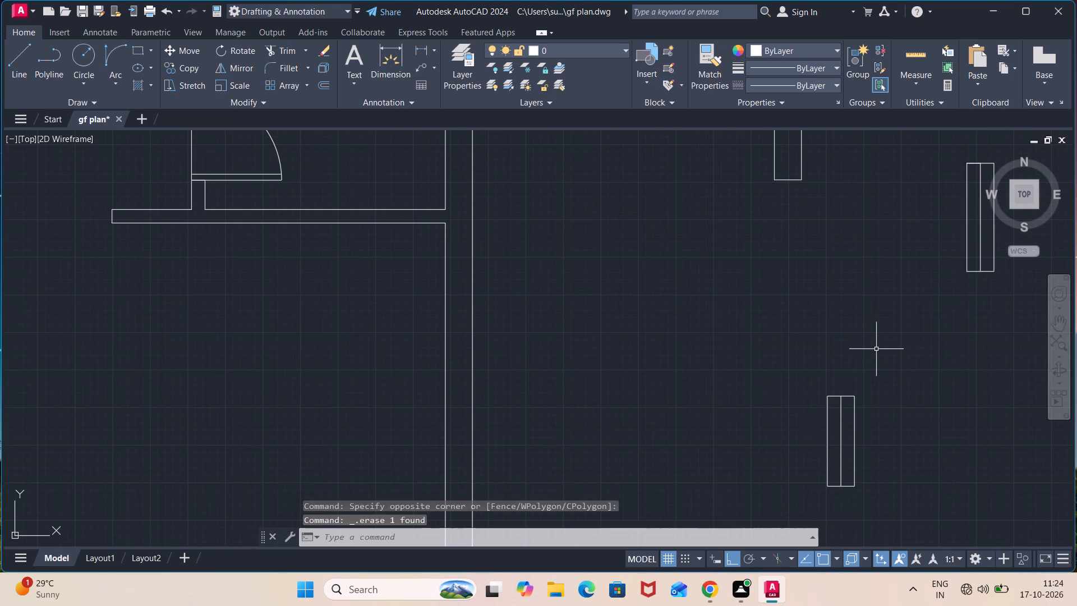
Draw a vertical centre line in the 4' window rectangle from its bottom-edge midpoint to its top-edge midpoint.
{"action": "middle_click_drag", "start_coordinate": [834, 234], "coordinate": [859, 396]}
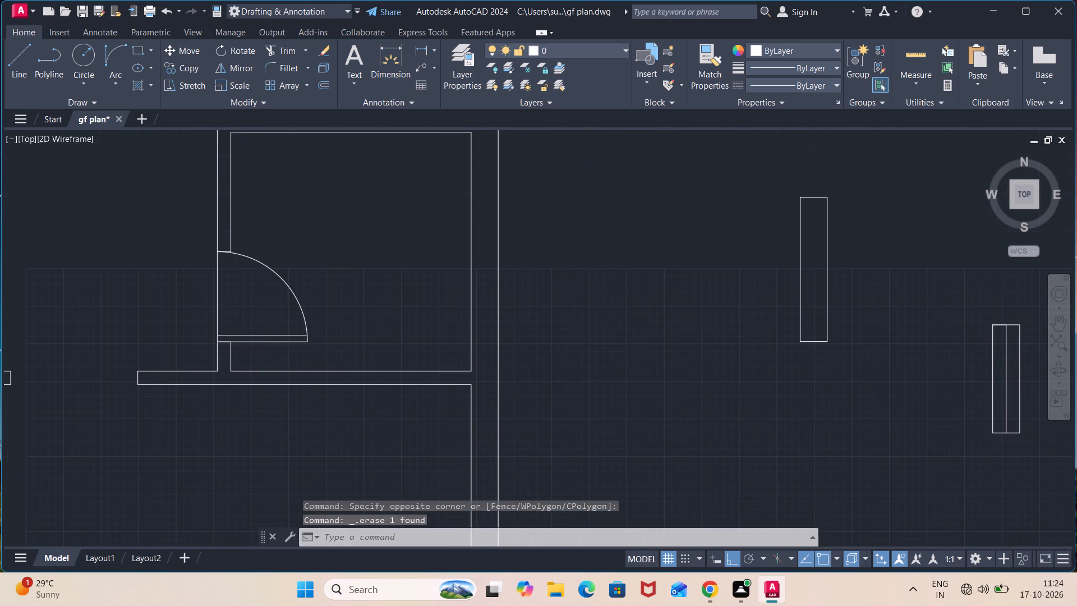
{"action": "key", "text": "l"}
{"action": "key", "text": "Return"}
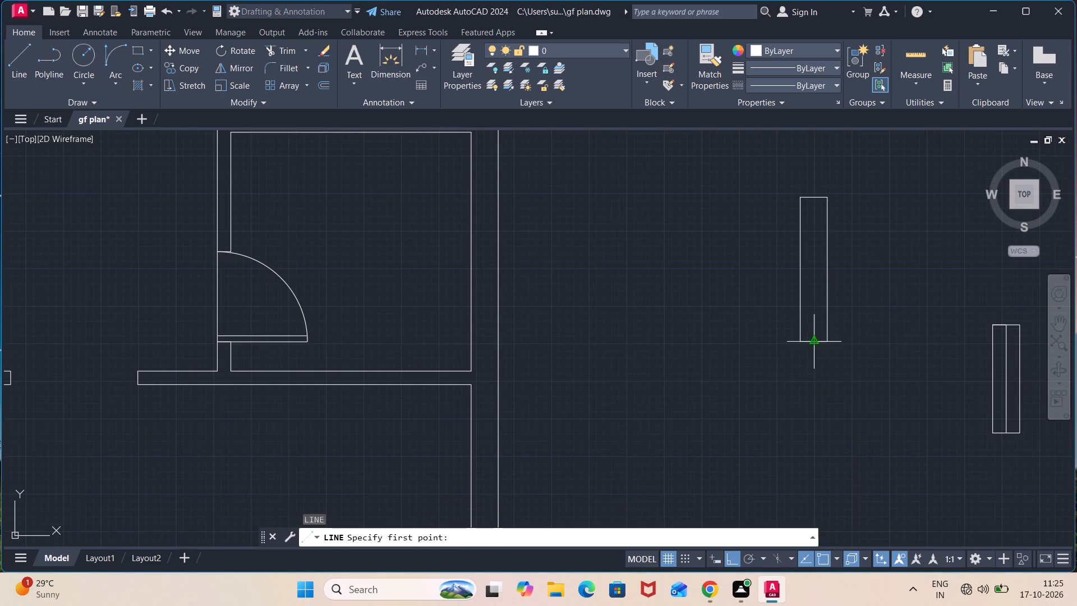
{"action": "left_click", "coordinate": [814, 343]}
{"action": "left_click", "coordinate": [812, 200]}
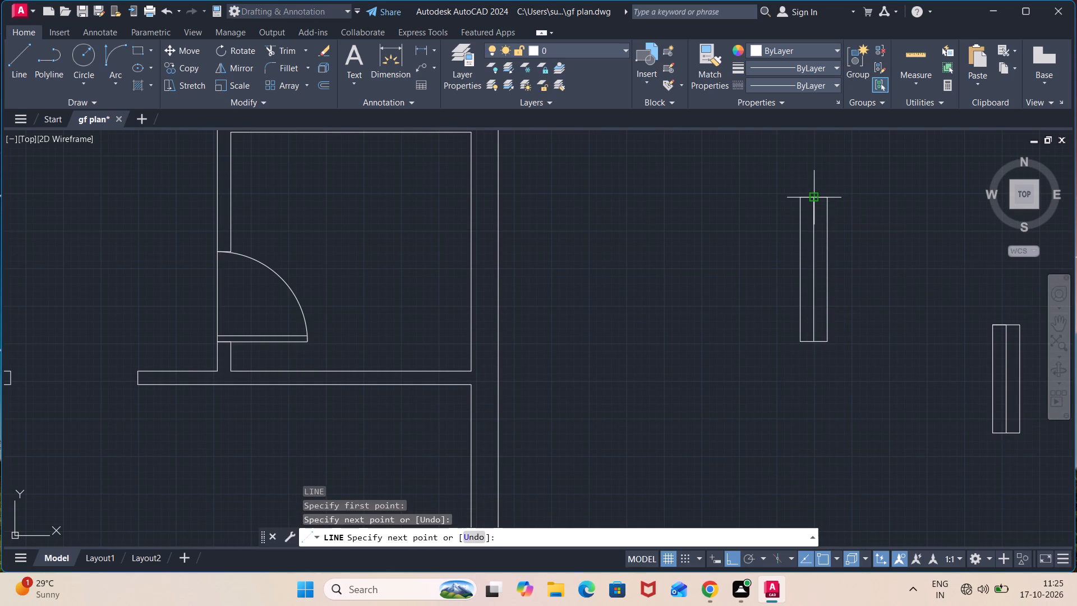
{"action": "key", "text": "Escape"}
{"action": "key", "text": "Escape"}
Offset the 4' window rectangle's centre line 1.5" to both sides.
{"action": "key", "text": "o"}
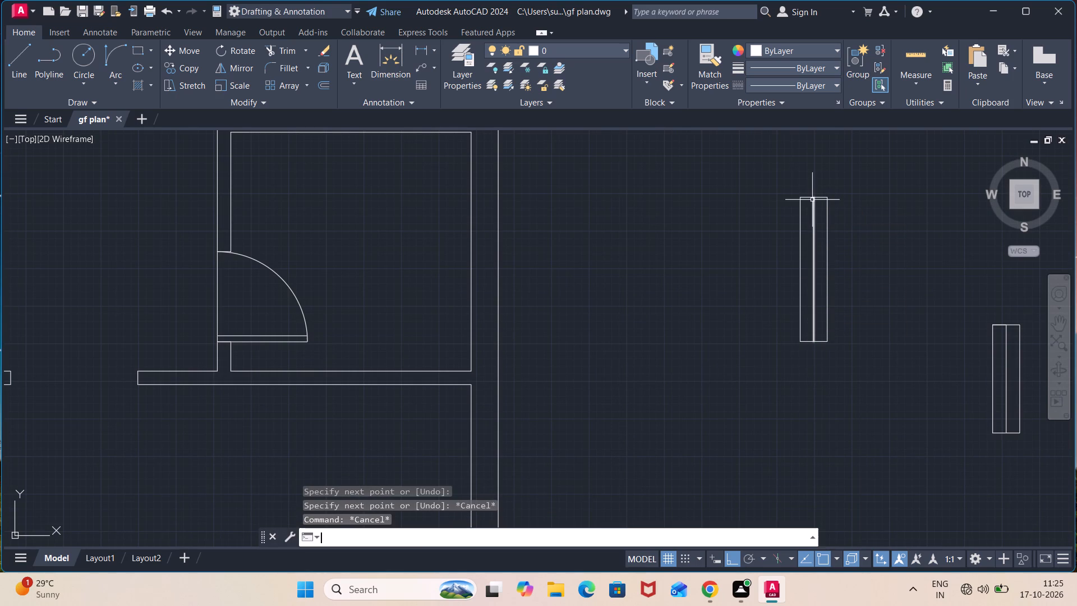
{"action": "key", "text": "Return"}
{"action": "type", "text": "1.5"}
{"action": "key", "text": "shift+quotedbl"}
{"action": "key", "text": "Return"}
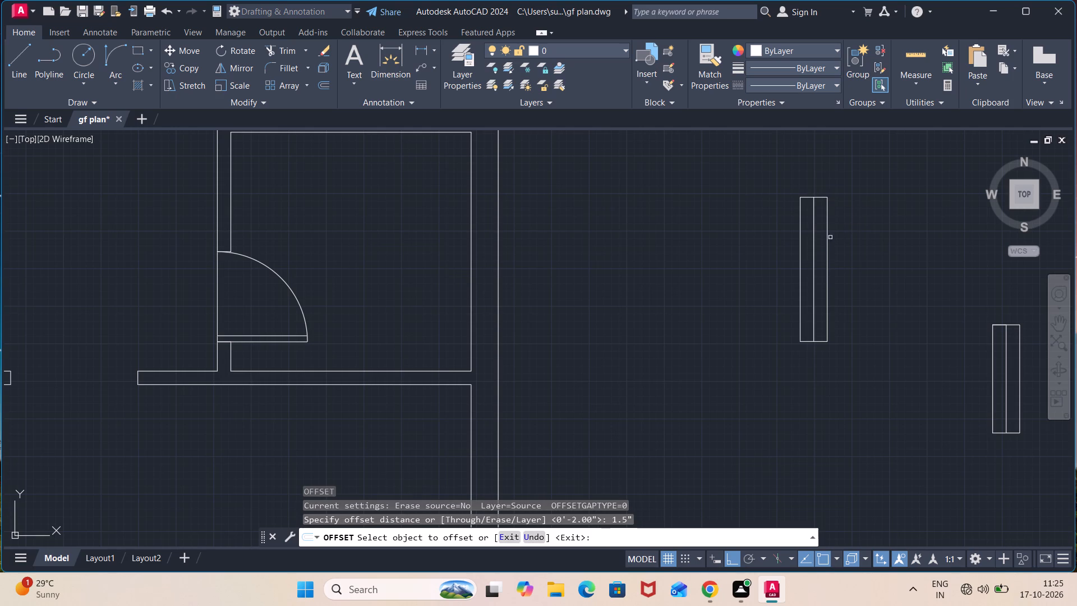
{"action": "left_click", "coordinate": [814, 250]}
{"action": "left_click", "coordinate": [823, 250]}
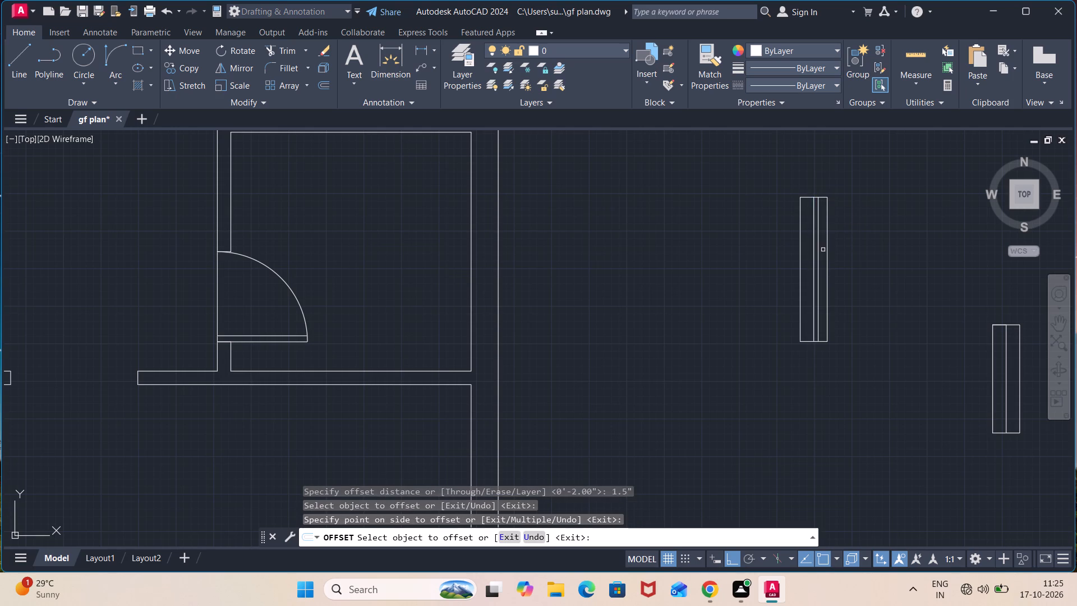
{"action": "left_click", "coordinate": [814, 264]}
{"action": "left_click", "coordinate": [807, 269]}
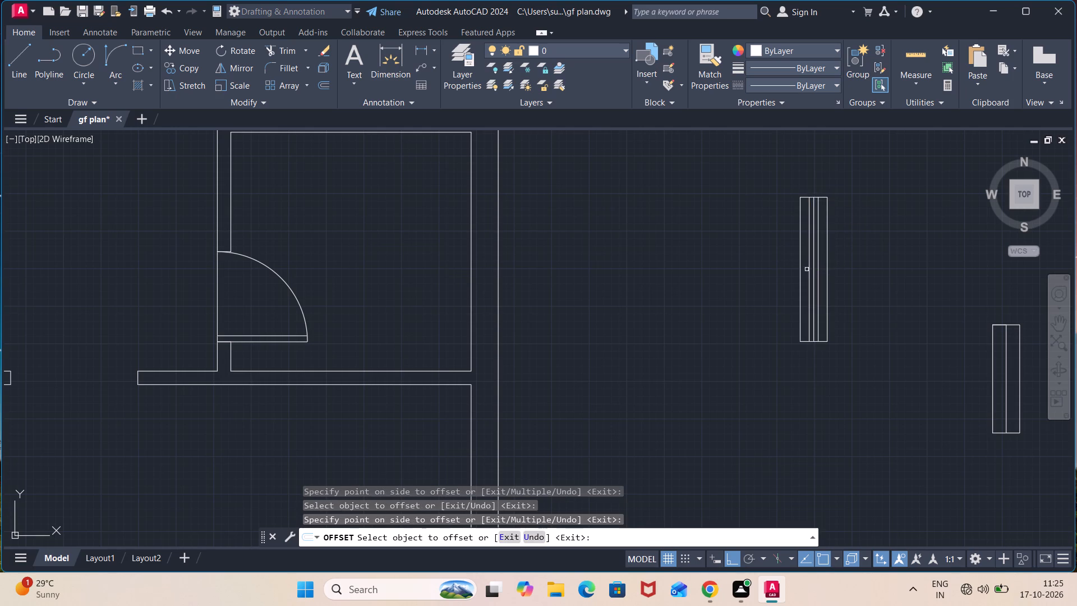
Offset the 3' window rectangle's centre line 1.5" to both sides.
{"action": "middle_click_drag", "start_coordinate": [1012, 379], "coordinate": [800, 359]}
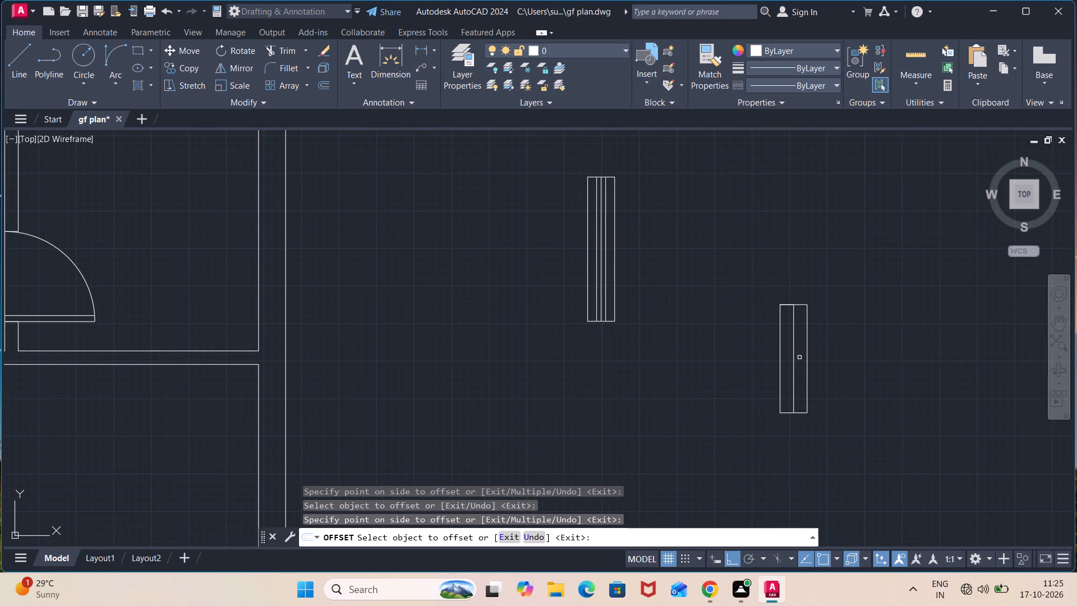
{"action": "left_click", "coordinate": [793, 373]}
{"action": "left_click", "coordinate": [805, 368]}
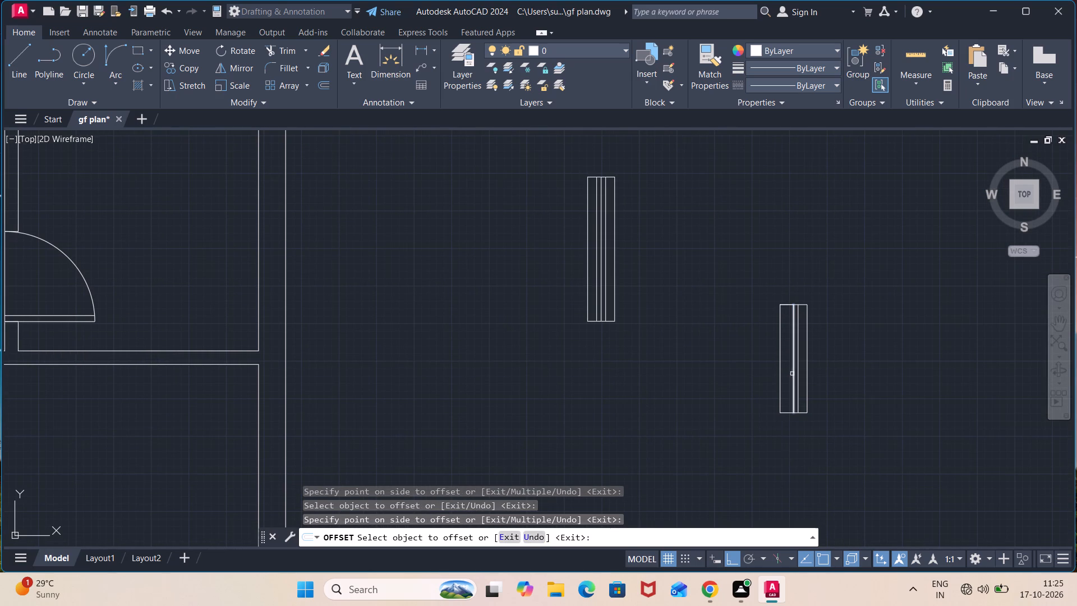
{"action": "left_click", "coordinate": [792, 374]}
{"action": "left_click", "coordinate": [779, 376]}
Offset the 2'6" window rectangle's centre line 1.5" to both sides.
{"action": "scroll", "coordinate": [724, 441], "scroll_direction": "down", "scroll_amount": 2}
{"action": "middle_click_drag", "start_coordinate": [723, 442], "coordinate": [720, 335]}
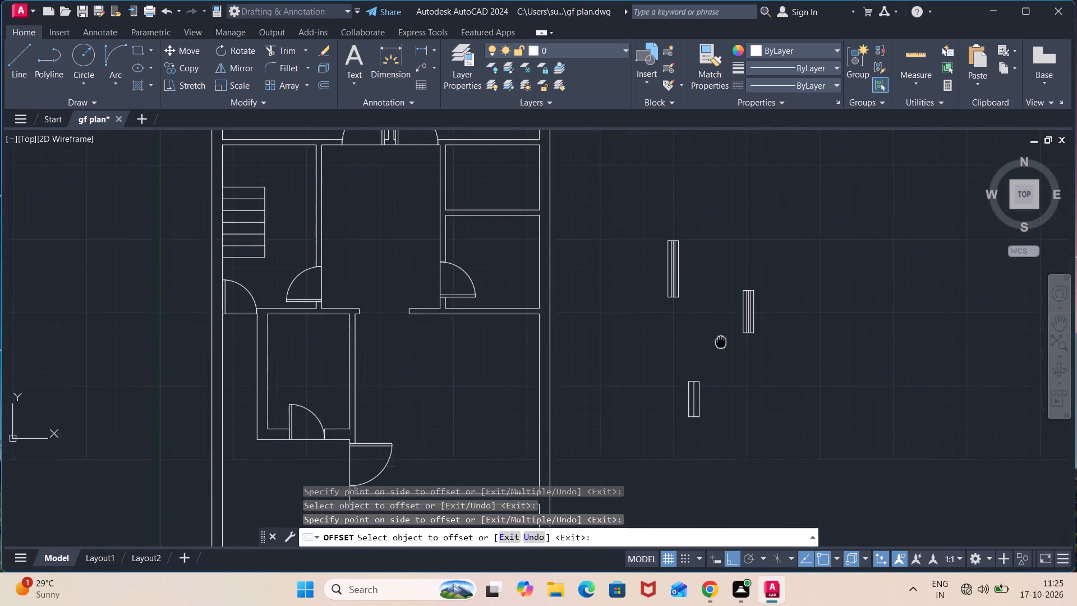
{"action": "middle_click_drag", "start_coordinate": [720, 335], "coordinate": [719, 299]}
{"action": "scroll", "coordinate": [706, 355], "scroll_direction": "up", "scroll_amount": 2}
{"action": "left_click", "coordinate": [668, 366]}
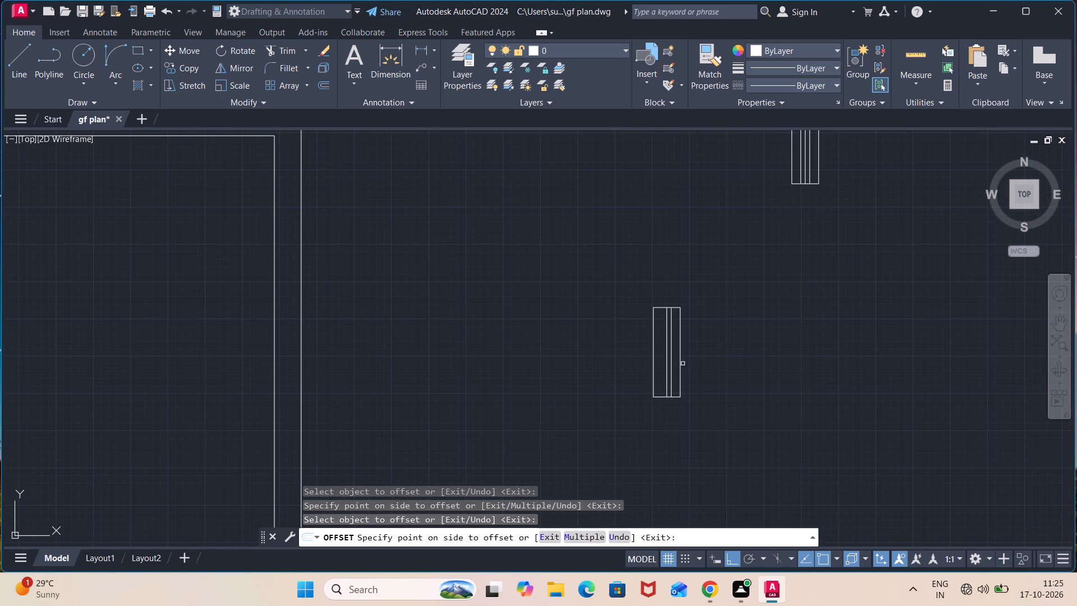
{"action": "left_click", "coordinate": [683, 364]}
{"action": "left_click", "coordinate": [666, 365]}
{"action": "left_click", "coordinate": [655, 365]}
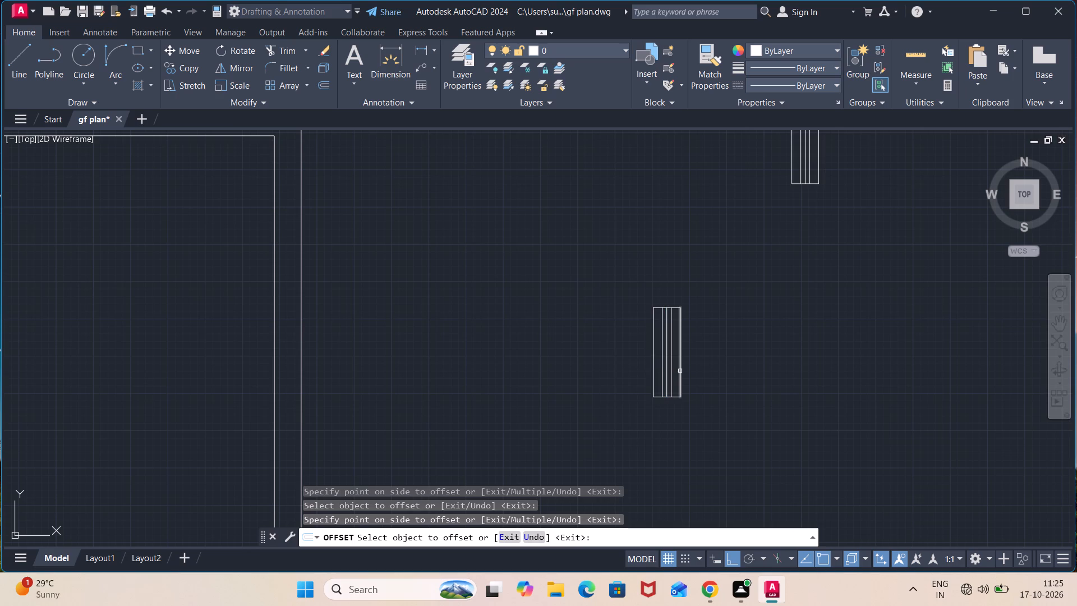
{"action": "key", "text": "Escape"}
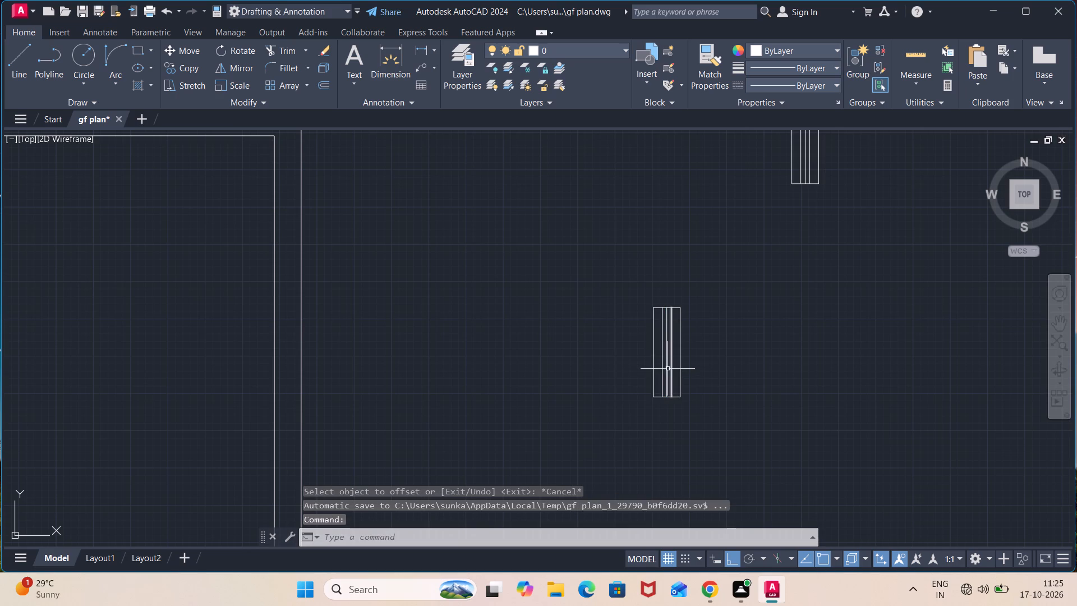
Delete the original centre line from the 2'6", 3' and 4' window symbols, keeping the offset pair in each.
{"action": "left_click", "coordinate": [665, 369]}
{"action": "key", "text": "Delete"}
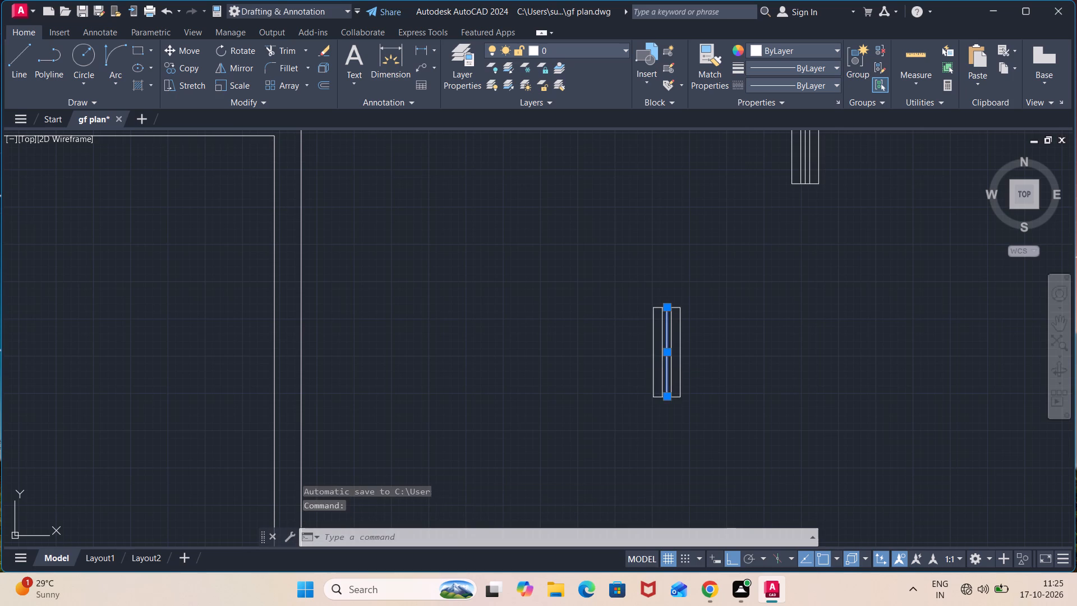
{"action": "scroll", "coordinate": [694, 352], "scroll_direction": "down", "scroll_amount": 1}
{"action": "scroll", "coordinate": [753, 310], "scroll_direction": "down", "scroll_amount": 1}
{"action": "middle_click_drag", "start_coordinate": [753, 310], "coordinate": [767, 379]}
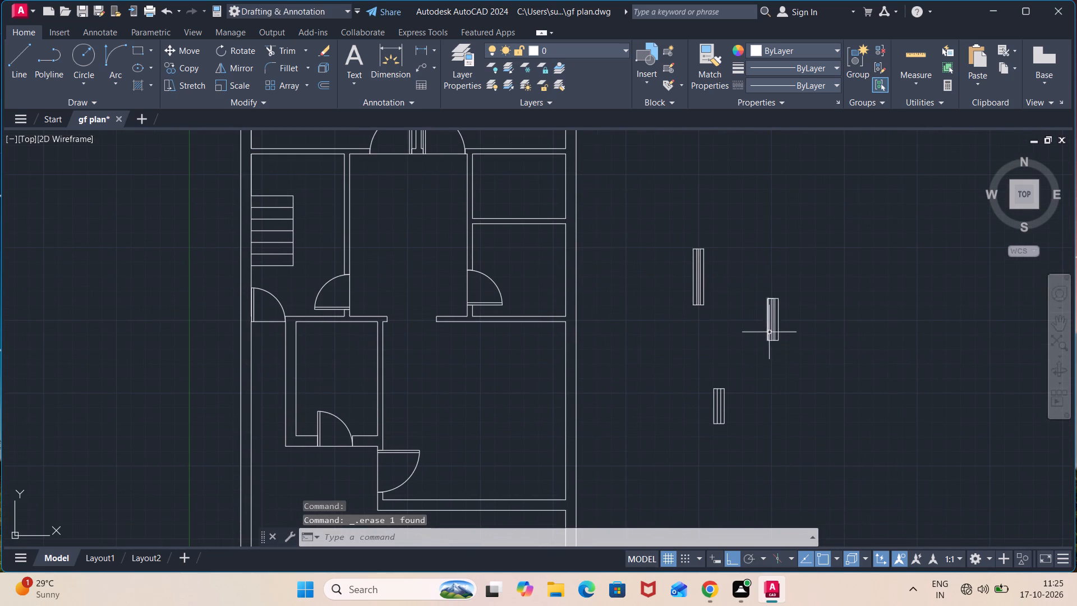
{"action": "scroll", "coordinate": [775, 311], "scroll_direction": "up", "scroll_amount": 3}
{"action": "left_click", "coordinate": [761, 333]}
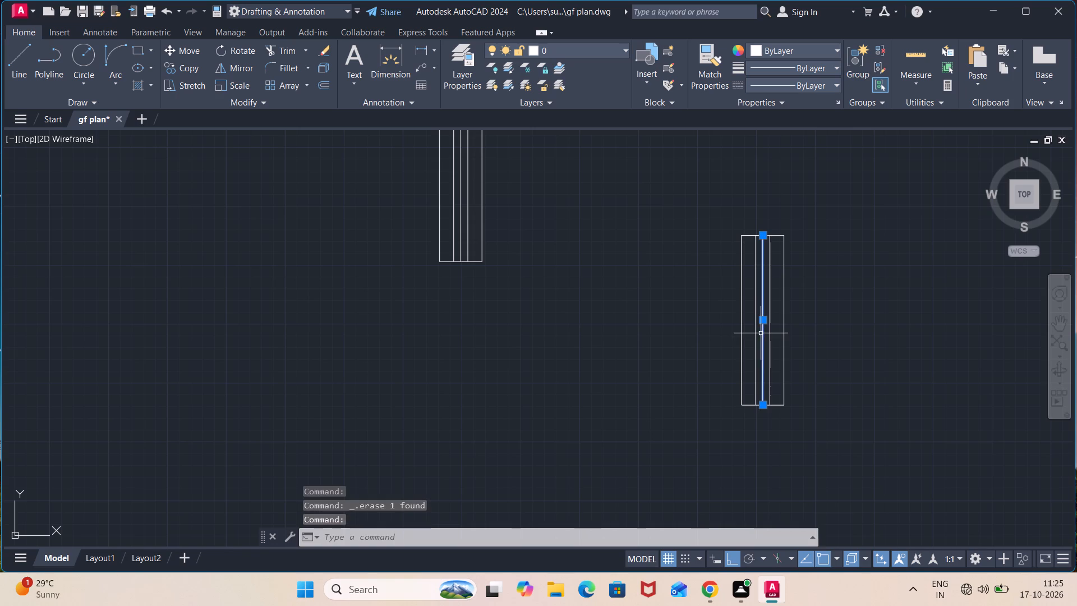
{"action": "key", "text": "Delete"}
{"action": "scroll", "coordinate": [729, 322], "scroll_direction": "down", "scroll_amount": 1}
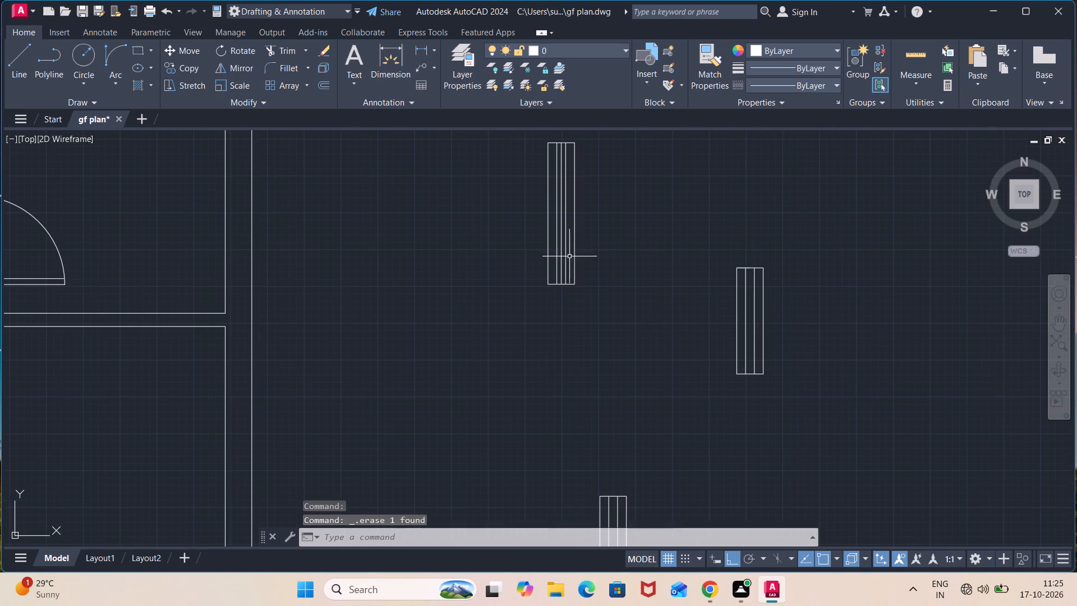
{"action": "scroll", "coordinate": [563, 254], "scroll_direction": "up", "scroll_amount": 1}
{"action": "left_click", "coordinate": [557, 256]}
{"action": "left_click", "coordinate": [561, 257]}
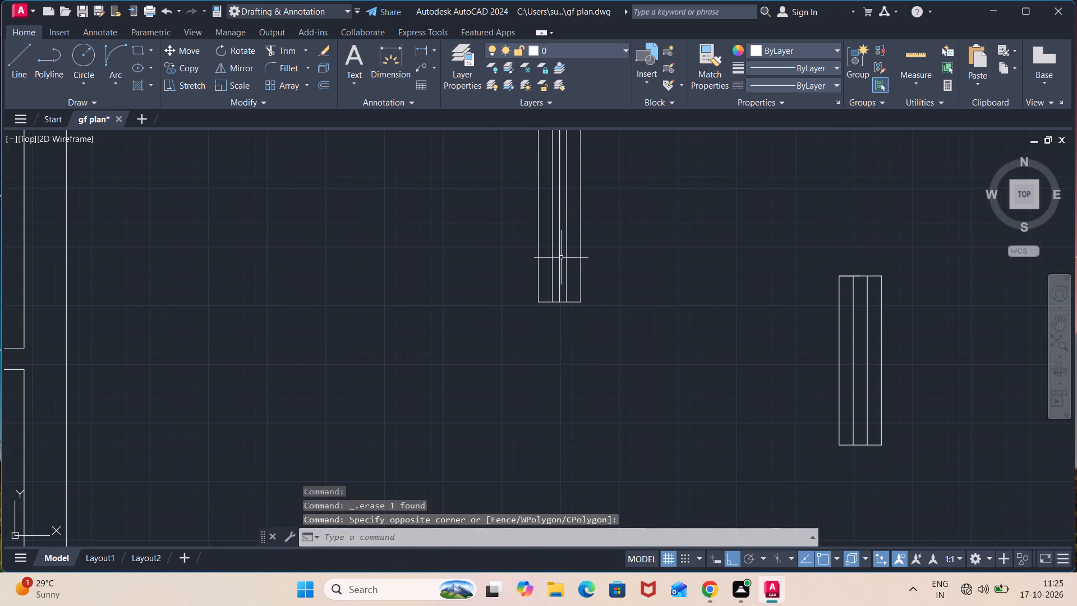
{"action": "left_click", "coordinate": [561, 258]}
{"action": "key", "text": "Delete"}
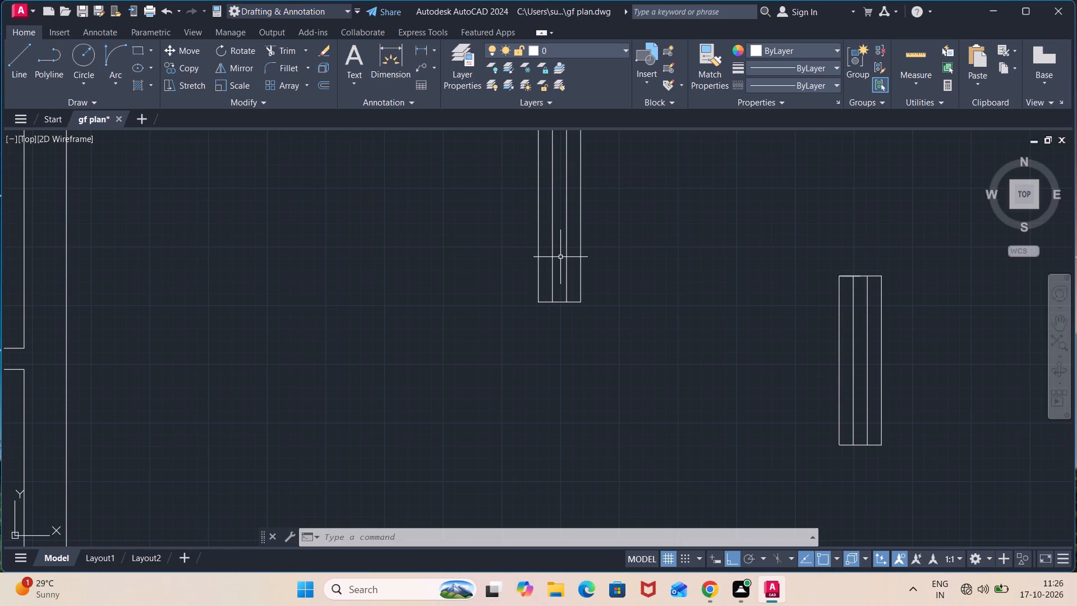
Copy the 4' window symbol into the east wall of the large southern room and the outer side walls of both northern bedrooms.
{"action": "scroll", "coordinate": [605, 286], "scroll_direction": "up", "scroll_amount": 3}
{"action": "scroll", "coordinate": [608, 286], "scroll_direction": "down", "scroll_amount": 5}
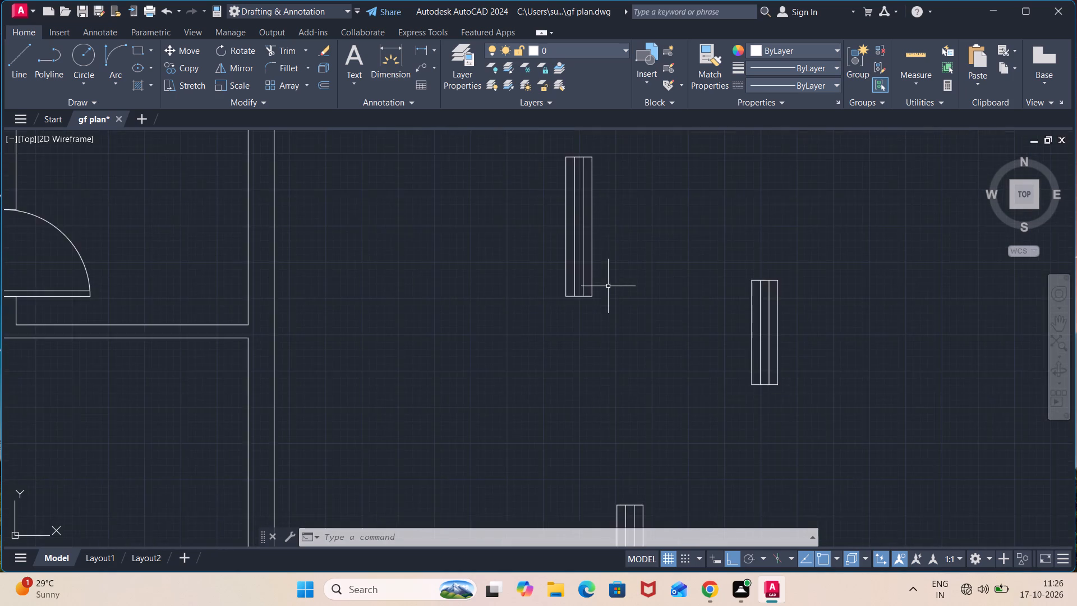
{"action": "scroll", "coordinate": [616, 286], "scroll_direction": "down", "scroll_amount": 1}
{"action": "left_click", "coordinate": [622, 225]}
{"action": "left_click", "coordinate": [565, 311]}
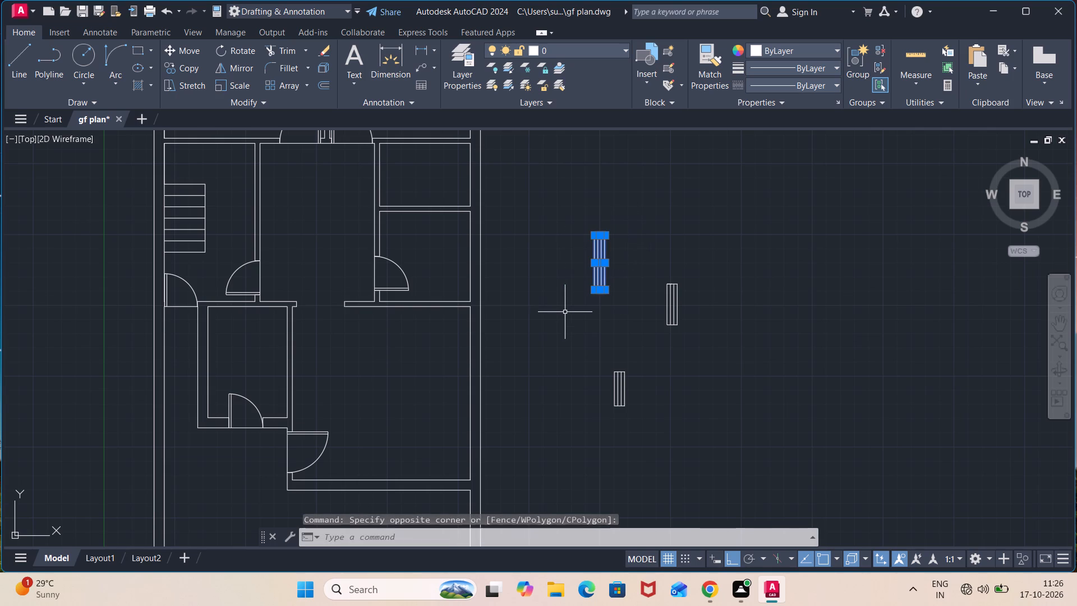
{"action": "type", "text": "co"}
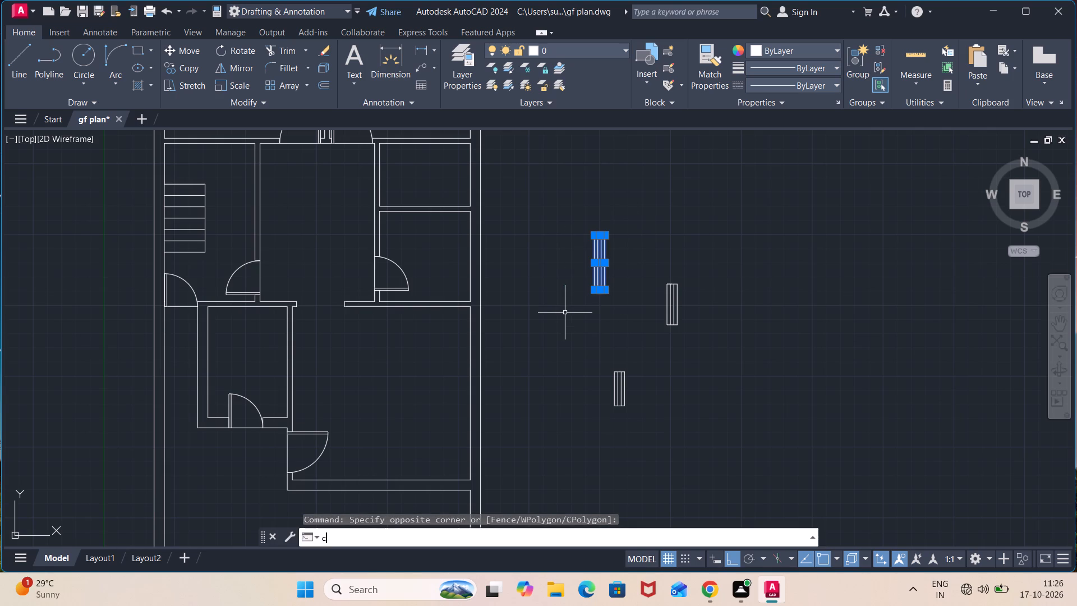
{"action": "key", "text": "Return"}
{"action": "left_click", "coordinate": [594, 291]}
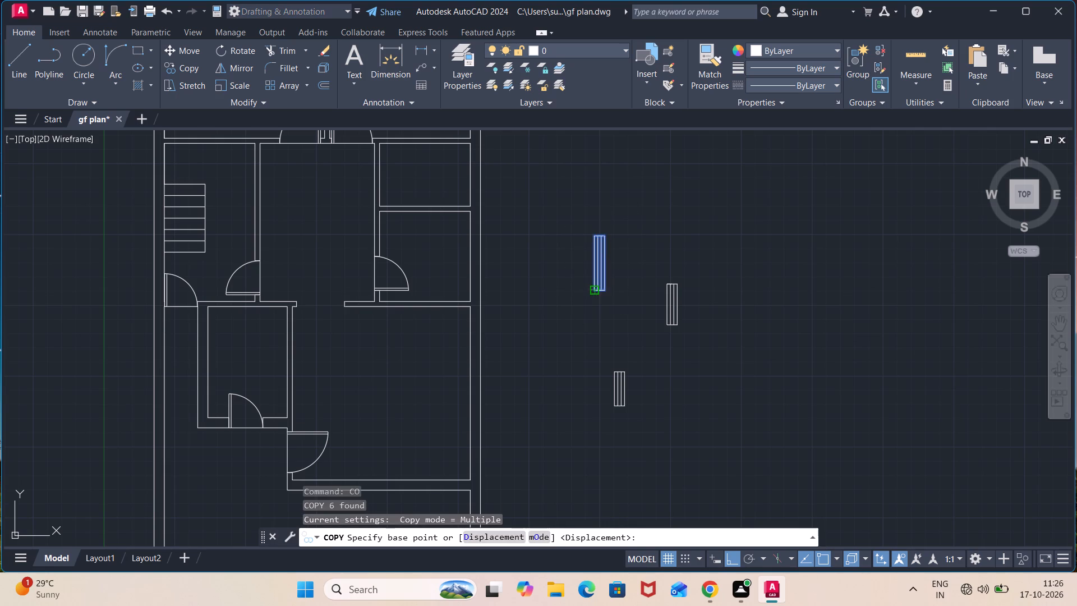
{"action": "scroll", "coordinate": [472, 428], "scroll_direction": "up", "scroll_amount": 2}
{"action": "left_click", "coordinate": [468, 415]}
{"action": "scroll", "coordinate": [638, 368], "scroll_direction": "down", "scroll_amount": 3}
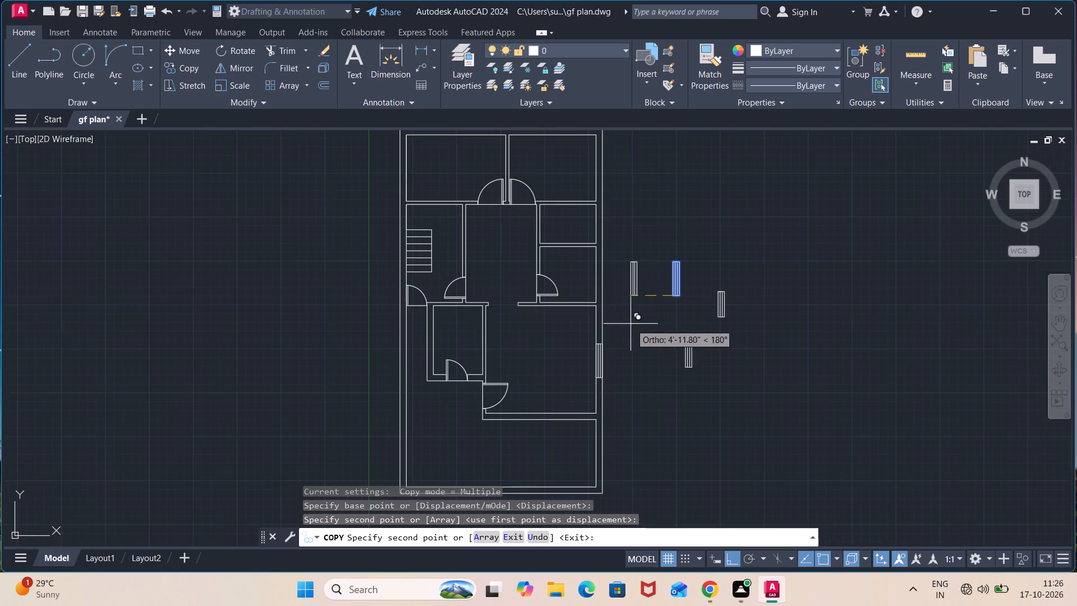
{"action": "middle_click_drag", "start_coordinate": [621, 290], "coordinate": [663, 426]}
{"action": "scroll", "coordinate": [641, 307], "scroll_direction": "up", "scroll_amount": 2}
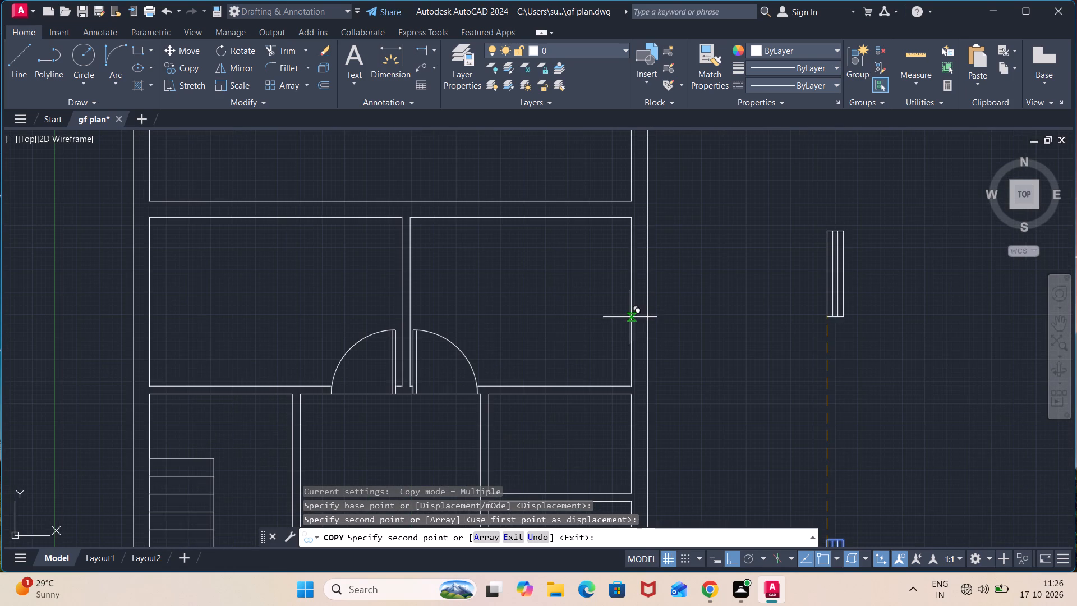
{"action": "left_click", "coordinate": [632, 339]}
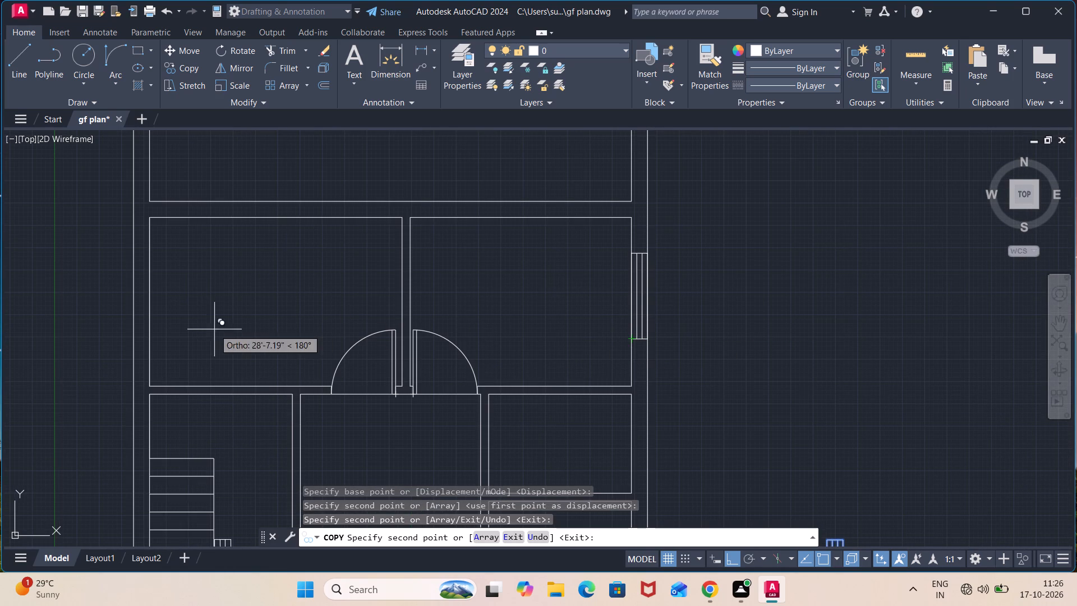
{"action": "left_click", "coordinate": [134, 330]}
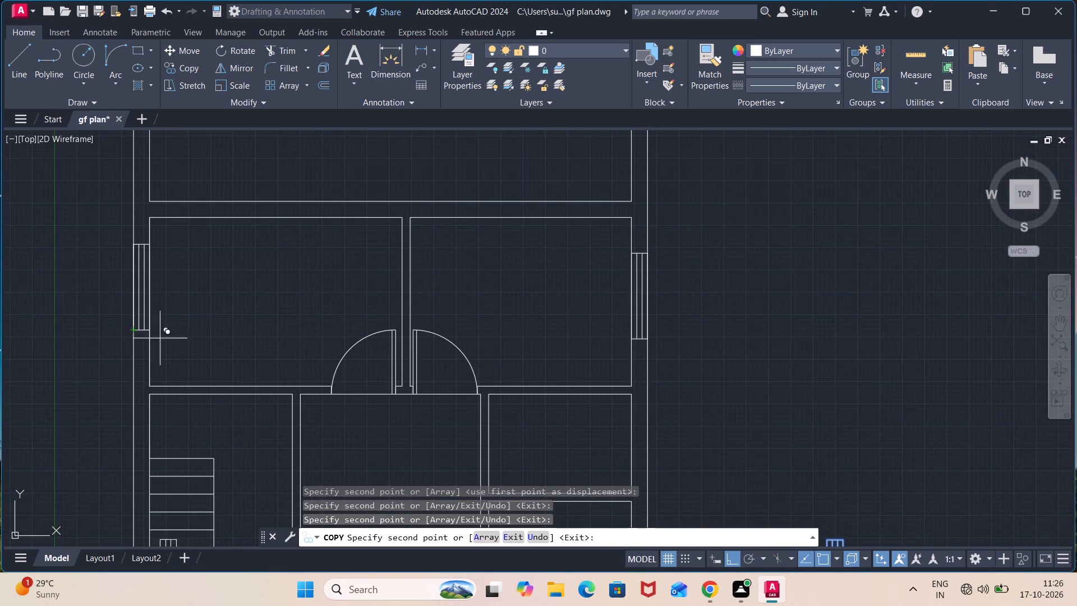
Place another copy of the 4' window in the west wall of the small room south of the staircase.
{"action": "middle_click_drag", "start_coordinate": [260, 373], "coordinate": [286, 178]}
{"action": "scroll", "coordinate": [260, 373], "scroll_direction": "down", "scroll_amount": 1}
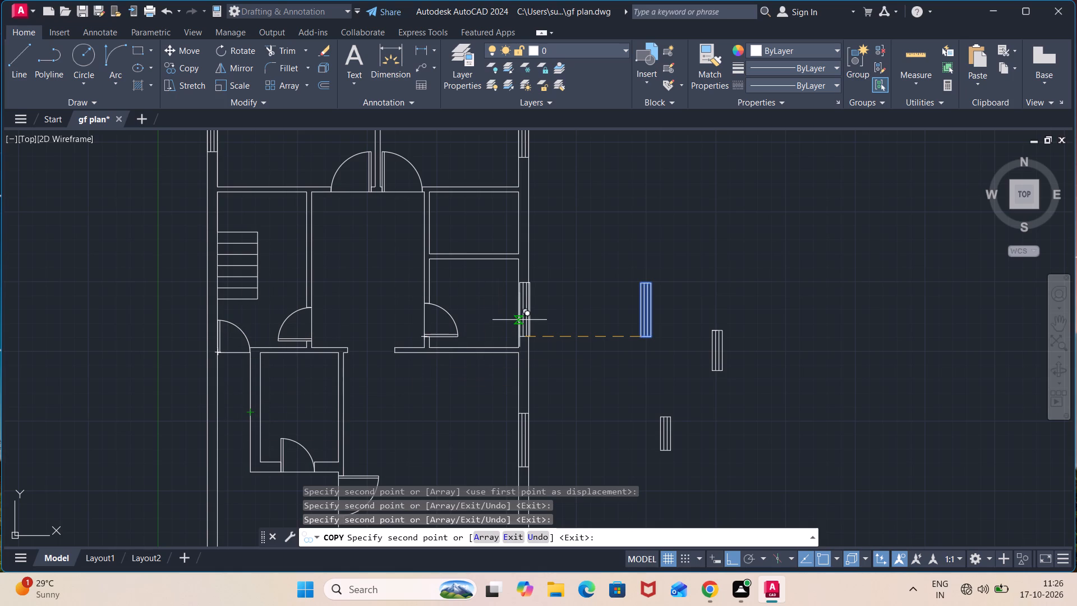
{"action": "scroll", "coordinate": [519, 320], "scroll_direction": "up", "scroll_amount": 1}
{"action": "scroll", "coordinate": [609, 302], "scroll_direction": "down", "scroll_amount": 1}
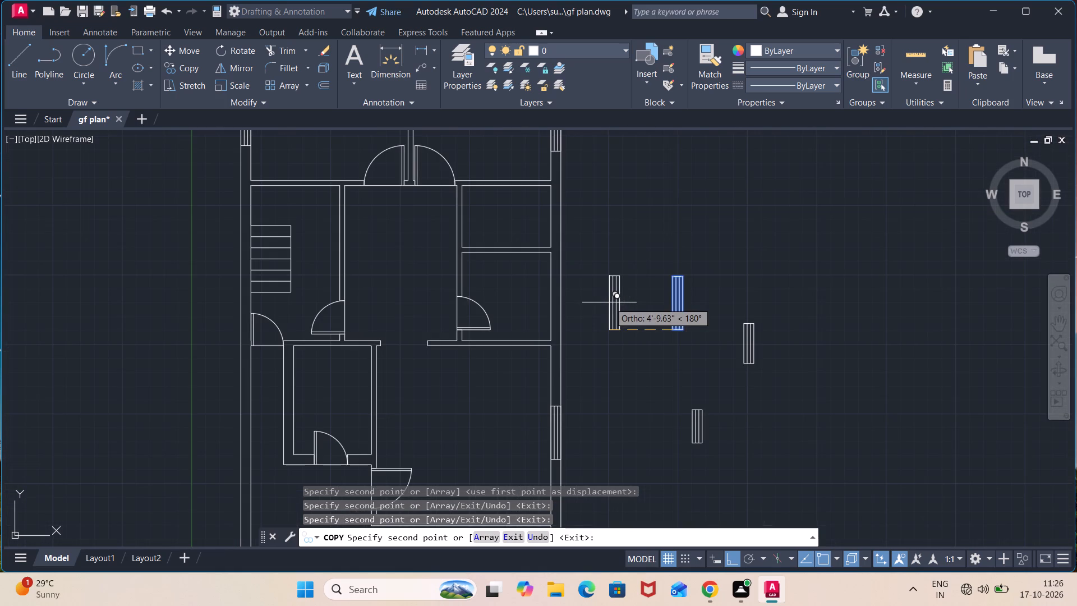
{"action": "scroll", "coordinate": [609, 302], "scroll_direction": "down", "scroll_amount": 1}
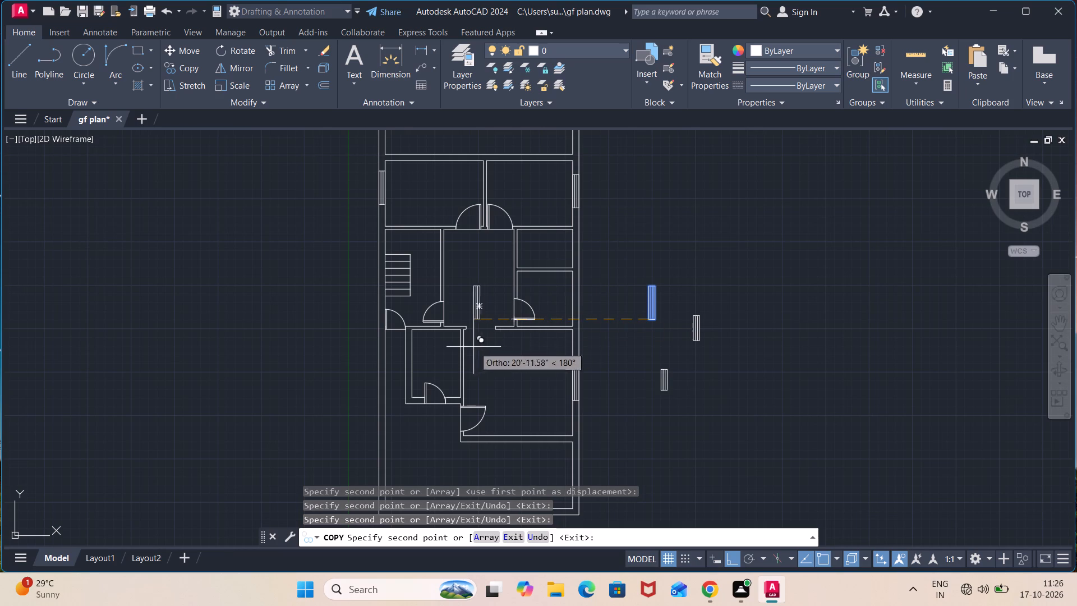
{"action": "scroll", "coordinate": [408, 363], "scroll_direction": "up", "scroll_amount": 3}
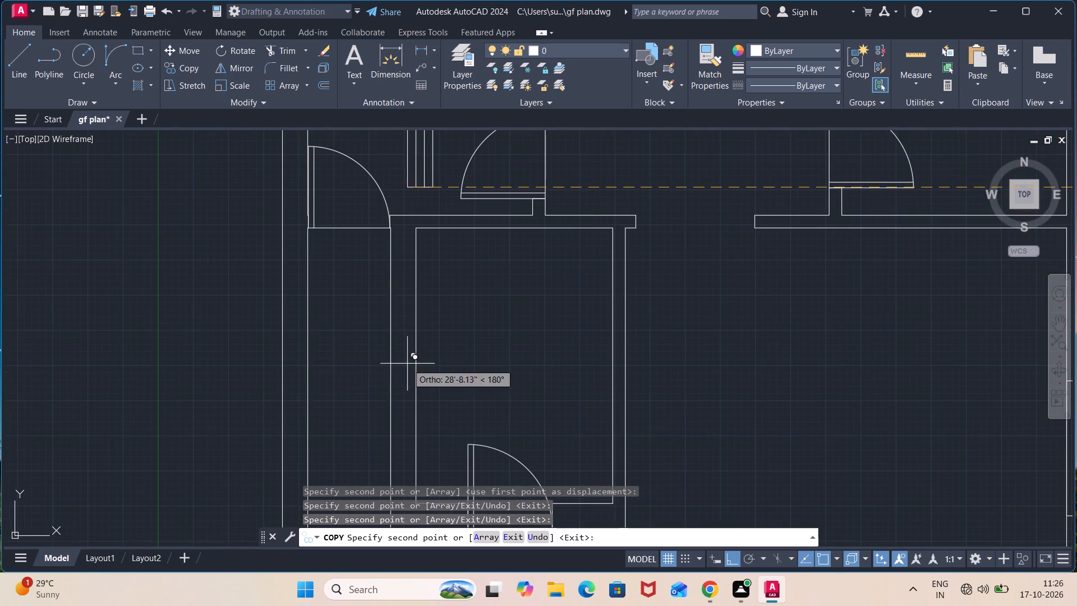
{"action": "left_click", "coordinate": [390, 443]}
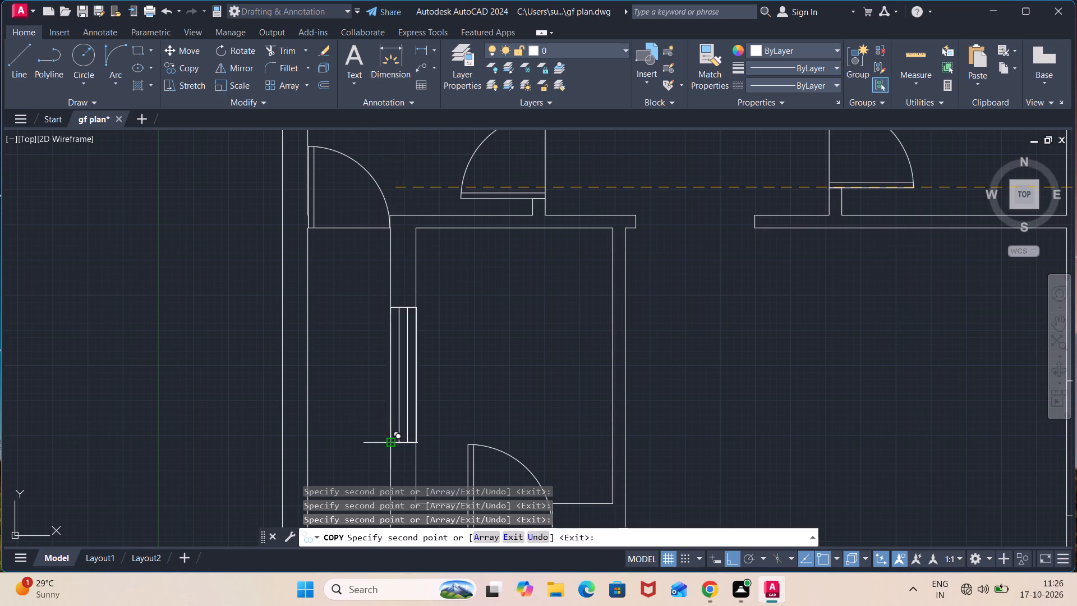
{"action": "scroll", "coordinate": [701, 367], "scroll_direction": "down", "scroll_amount": 2}
{"action": "key", "text": "Escape"}
{"action": "scroll", "coordinate": [926, 359], "scroll_direction": "down", "scroll_amount": 1}
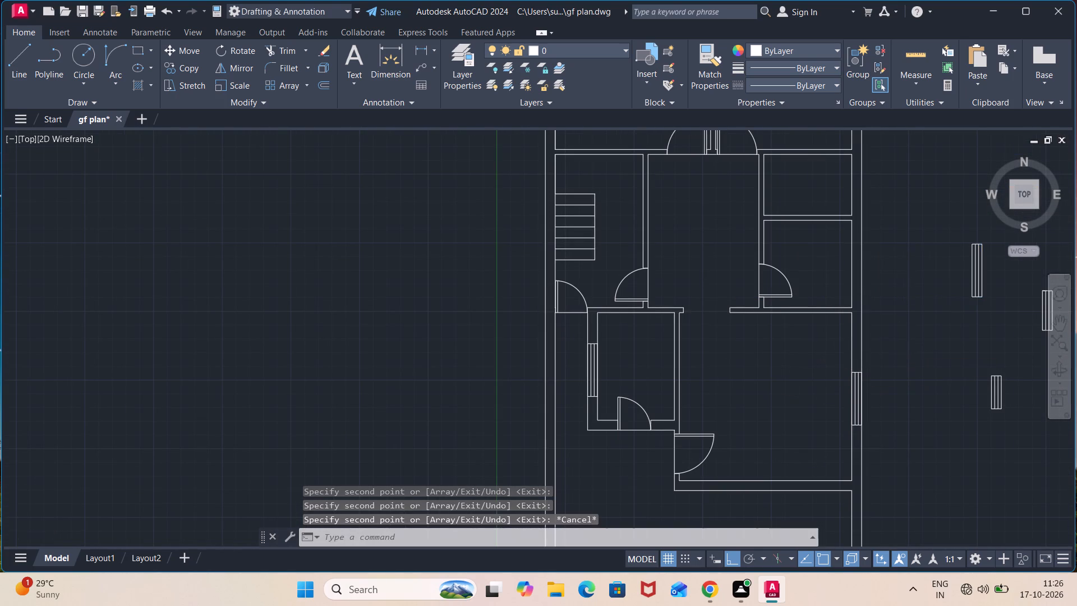
Rotate the original 4' window symbol beside the plan by 90° so it lies horizontally.
{"action": "middle_click_drag", "start_coordinate": [929, 357], "coordinate": [806, 364]}
{"action": "left_click", "coordinate": [859, 276]}
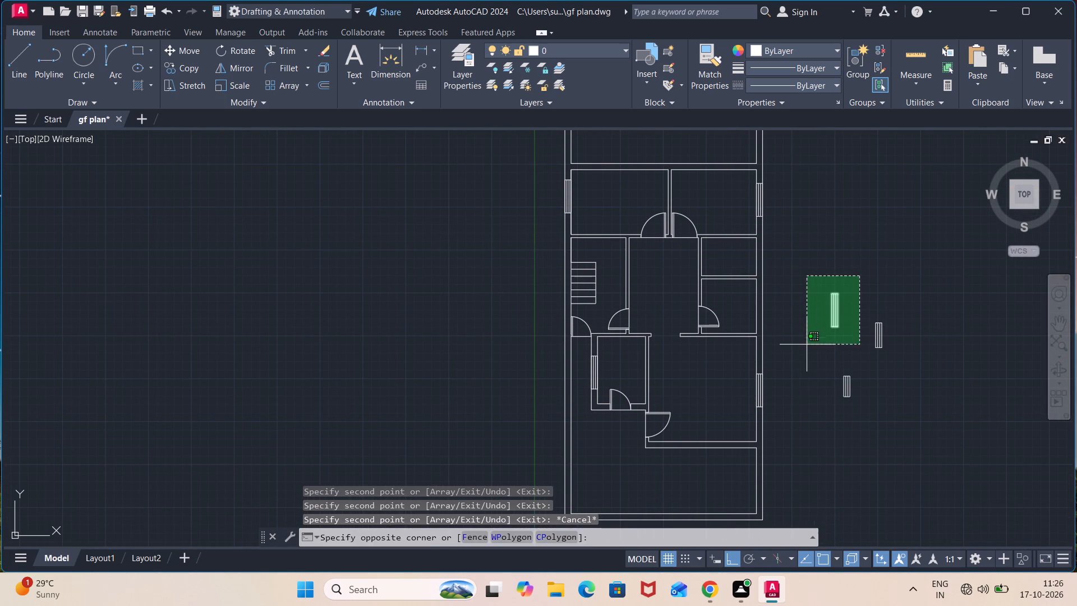
{"action": "left_click", "coordinate": [806, 346]}
{"action": "type", "text": "ro"}
{"action": "key", "text": "Return"}
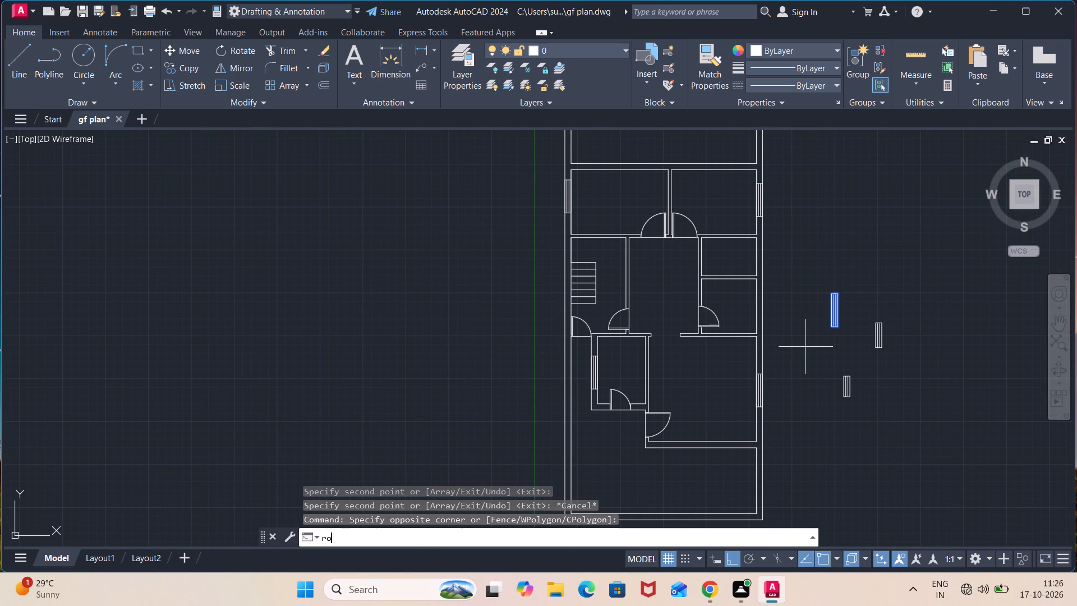
{"action": "left_click", "coordinate": [841, 329]}
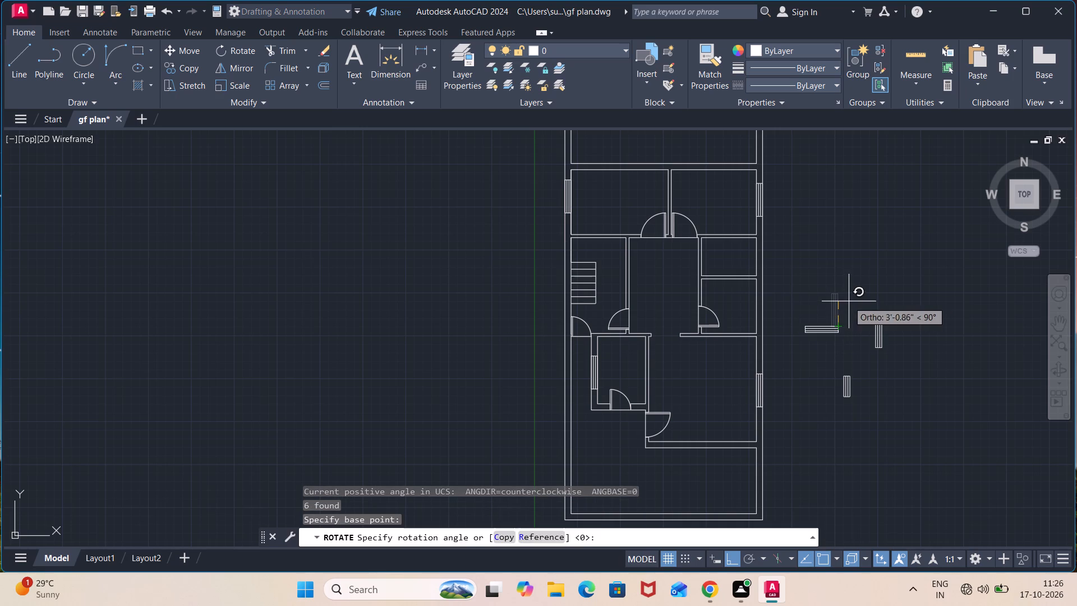
{"action": "left_click", "coordinate": [849, 301]}
Copy the horizontal 4' window into the north wall of each of the two bedrooms.
{"action": "left_click", "coordinate": [851, 308]}
{"action": "left_click", "coordinate": [771, 363]}
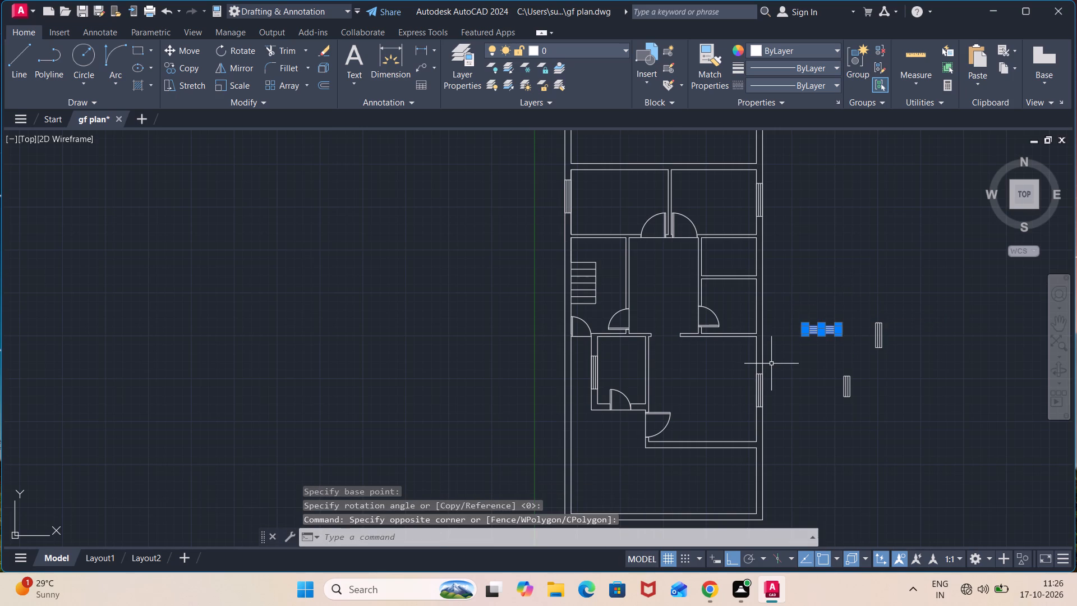
{"action": "type", "text": "co"}
{"action": "key", "text": "Return"}
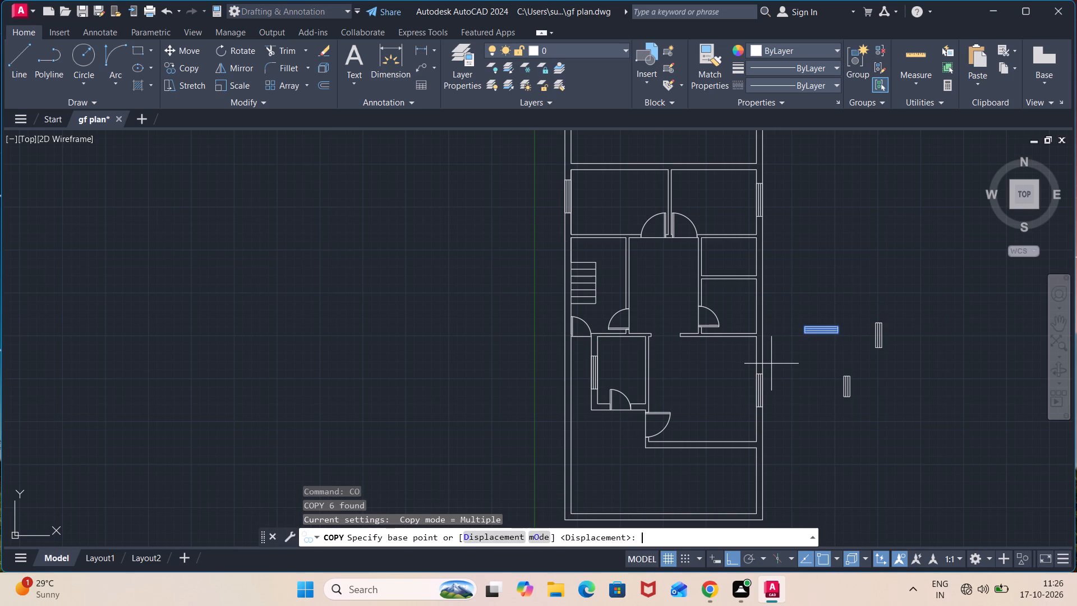
{"action": "scroll", "coordinate": [793, 328], "scroll_direction": "up", "scroll_amount": 2}
{"action": "left_click", "coordinate": [816, 343]}
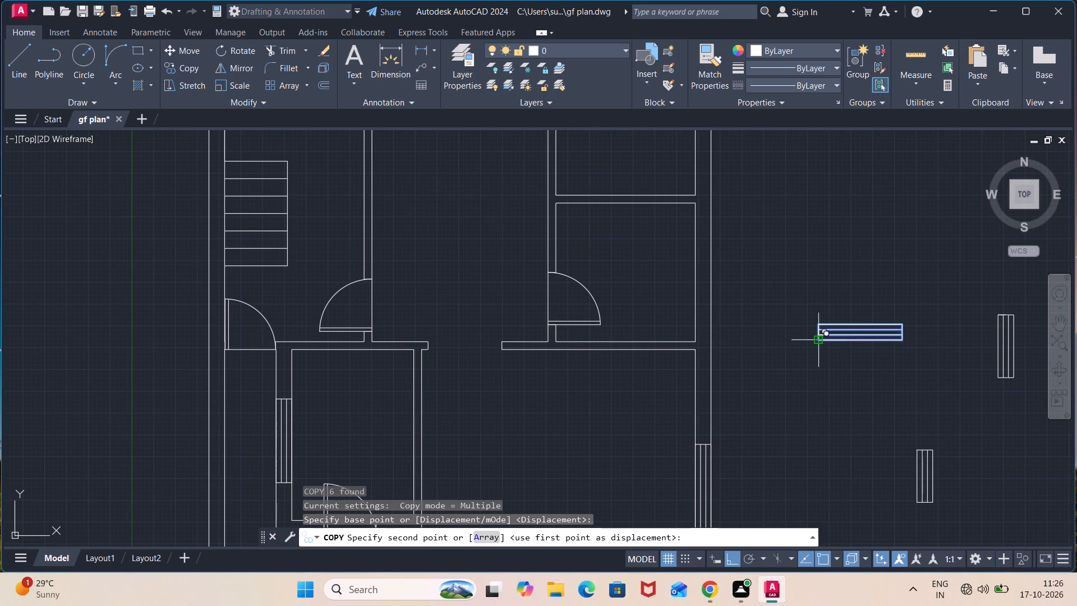
{"action": "scroll", "coordinate": [692, 228], "scroll_direction": "down", "scroll_amount": 2}
{"action": "middle_click_drag", "start_coordinate": [679, 226], "coordinate": [691, 279]}
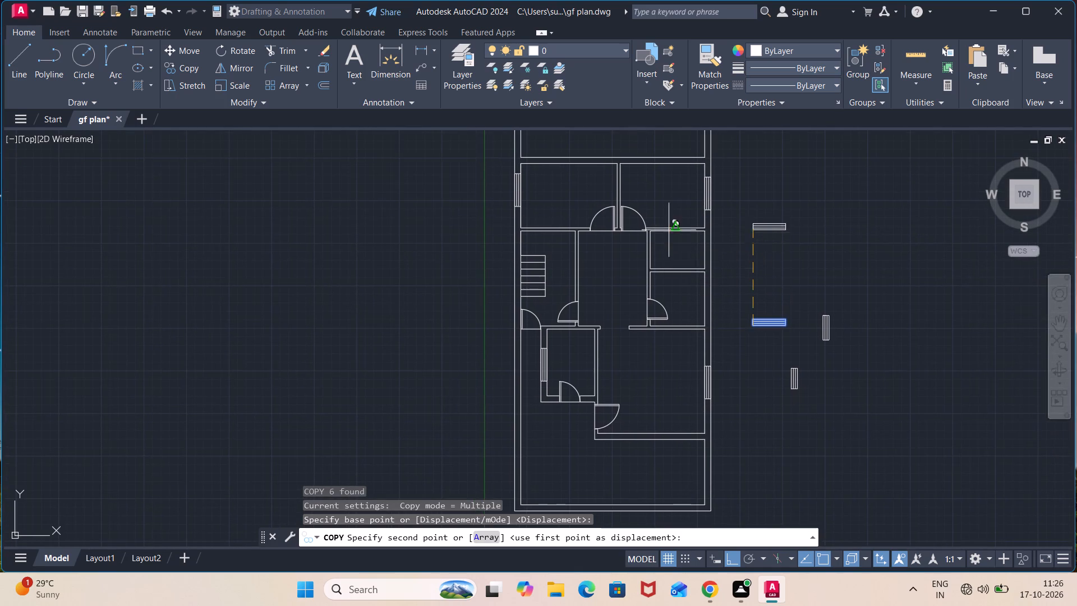
{"action": "scroll", "coordinate": [669, 226], "scroll_direction": "up", "scroll_amount": 1}
{"action": "middle_click_drag", "start_coordinate": [662, 182], "coordinate": [707, 341]}
{"action": "scroll", "coordinate": [692, 284], "scroll_direction": "up", "scroll_amount": 2}
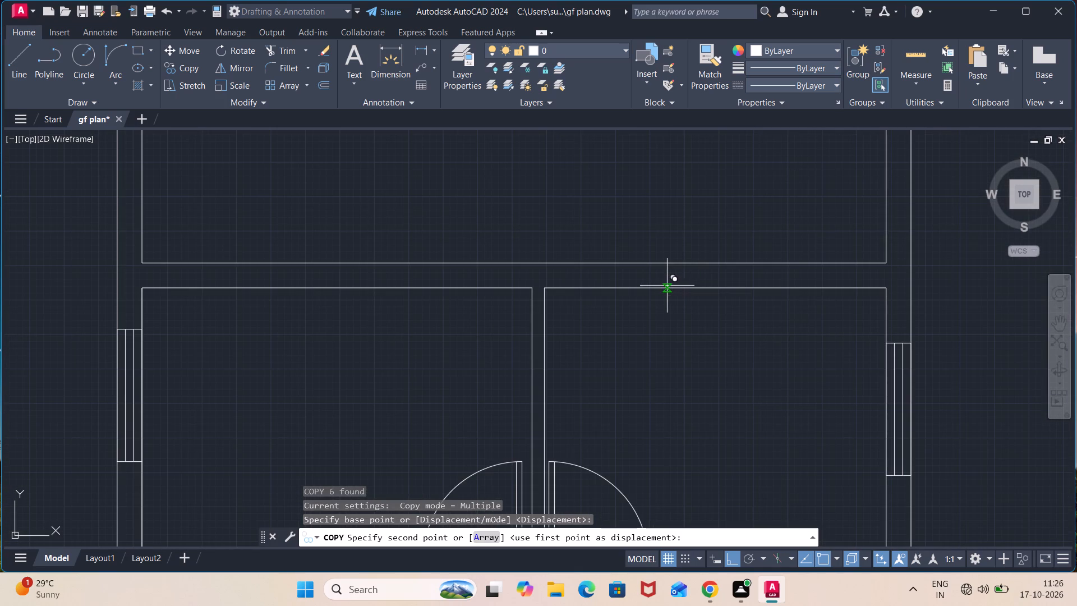
{"action": "left_click", "coordinate": [667, 286]}
{"action": "left_click", "coordinate": [314, 291]}
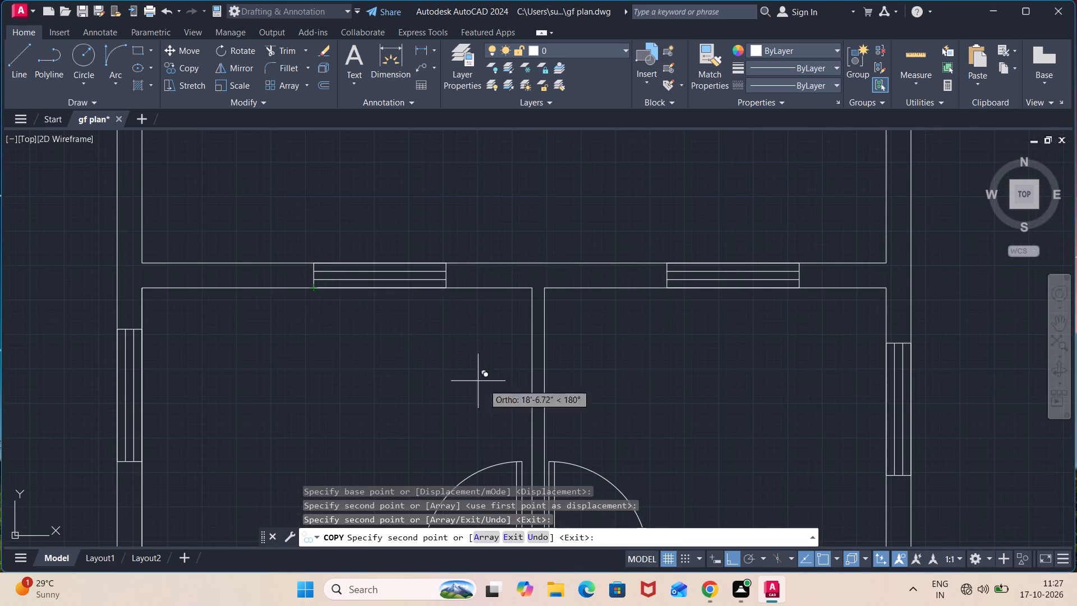
Place another copy of the horizontal 4' window in the south wall of the large southern room.
{"action": "scroll", "coordinate": [589, 435], "scroll_direction": "down", "scroll_amount": 3}
{"action": "middle_click_drag", "start_coordinate": [634, 444], "coordinate": [638, 214]}
{"action": "middle_click_drag", "start_coordinate": [659, 461], "coordinate": [658, 403]}
{"action": "scroll", "coordinate": [593, 388], "scroll_direction": "up", "scroll_amount": 2}
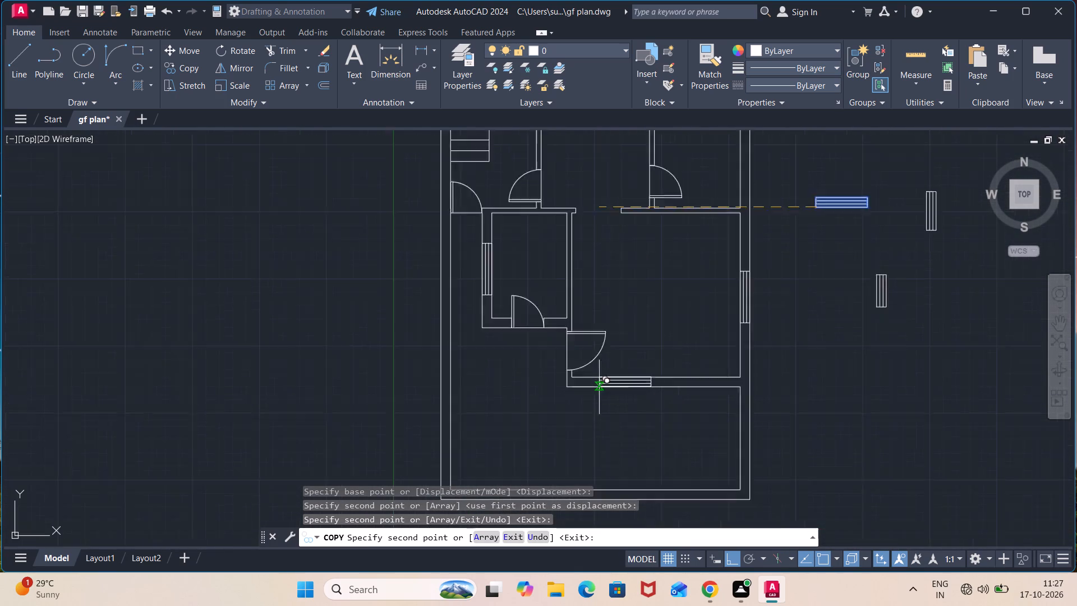
{"action": "left_click", "coordinate": [629, 391]}
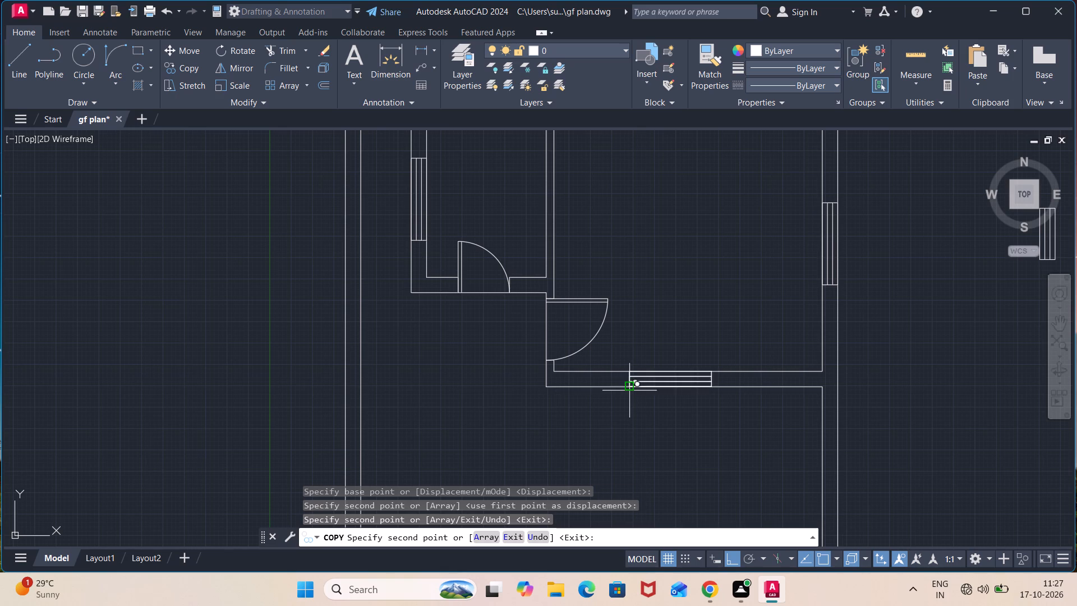
{"action": "scroll", "coordinate": [716, 388], "scroll_direction": "down", "scroll_amount": 2}
{"action": "middle_click_drag", "start_coordinate": [723, 348], "coordinate": [732, 392]}
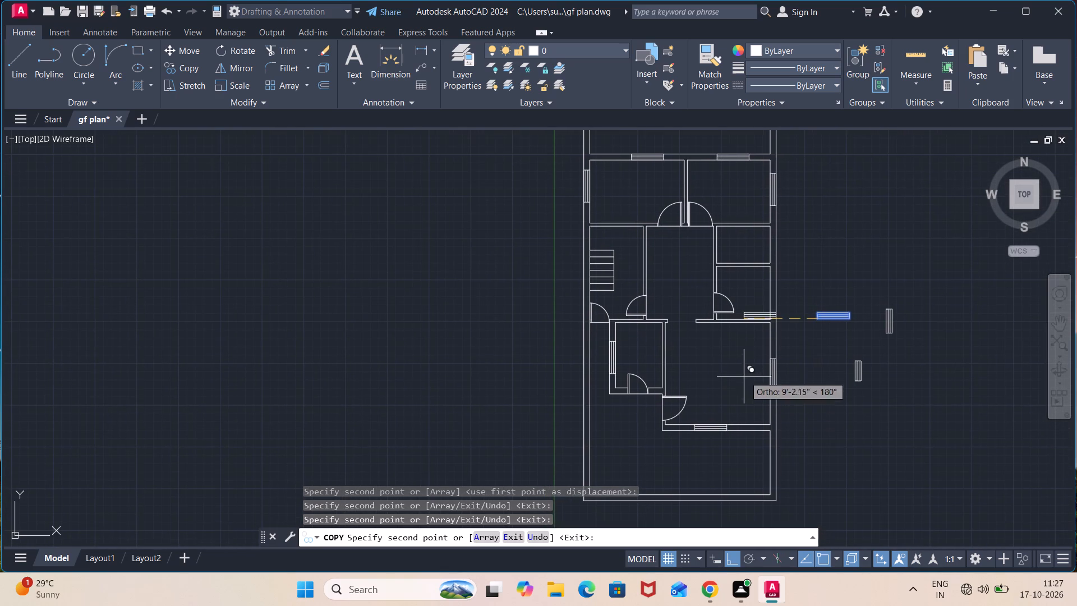
{"action": "key", "text": "Escape"}
Move the 3' window symbol into the outer west wall beside the top of the staircase.
{"action": "left_click", "coordinate": [901, 301]}
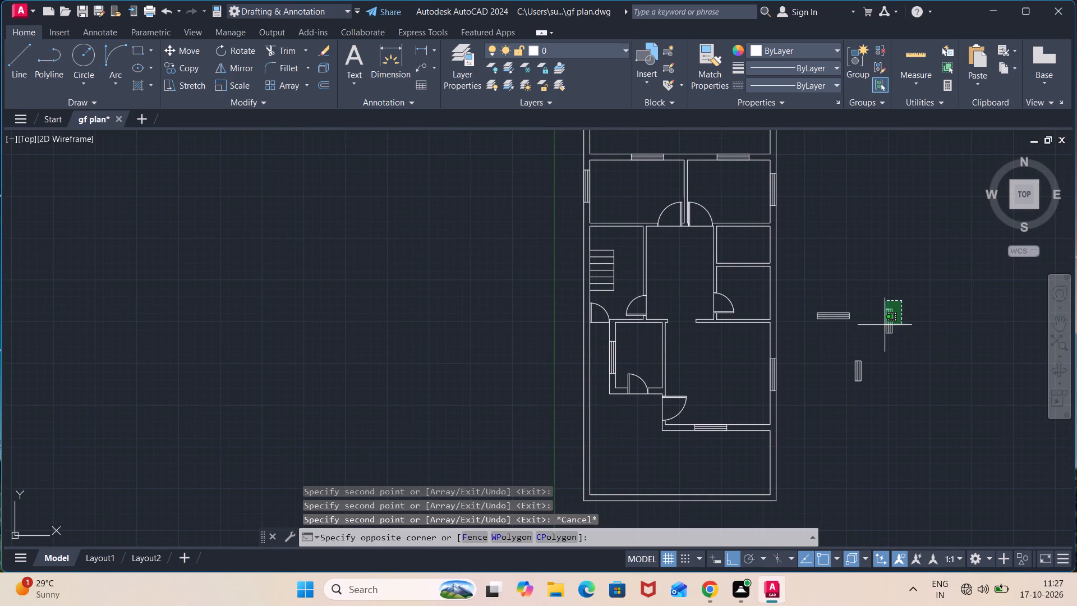
{"action": "left_click", "coordinate": [862, 343]}
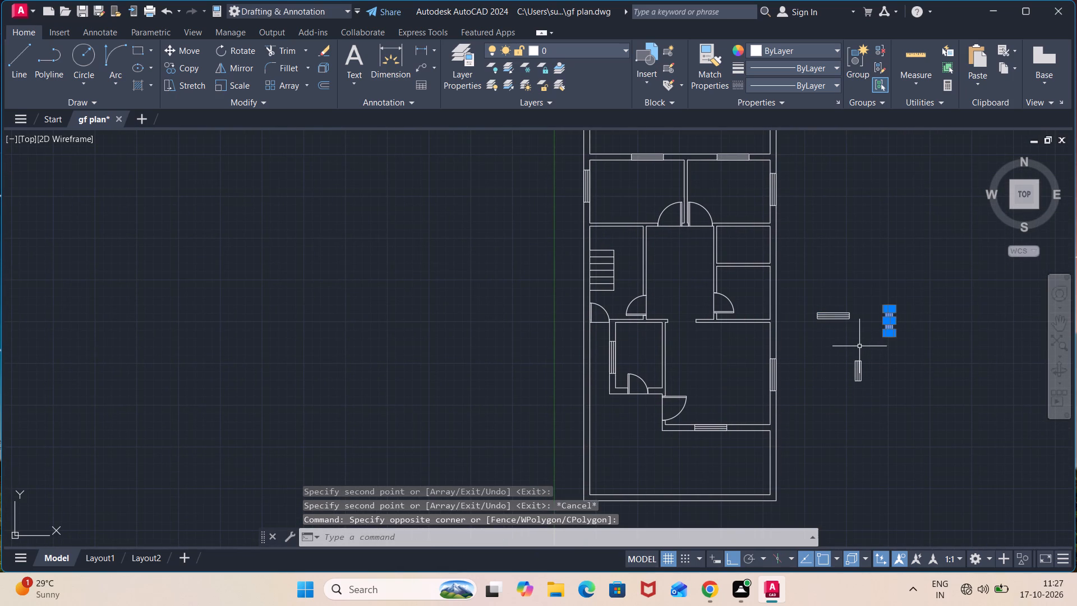
{"action": "key", "text": "m"}
{"action": "key", "text": "Return"}
{"action": "scroll", "coordinate": [896, 327], "scroll_direction": "up", "scroll_amount": 2}
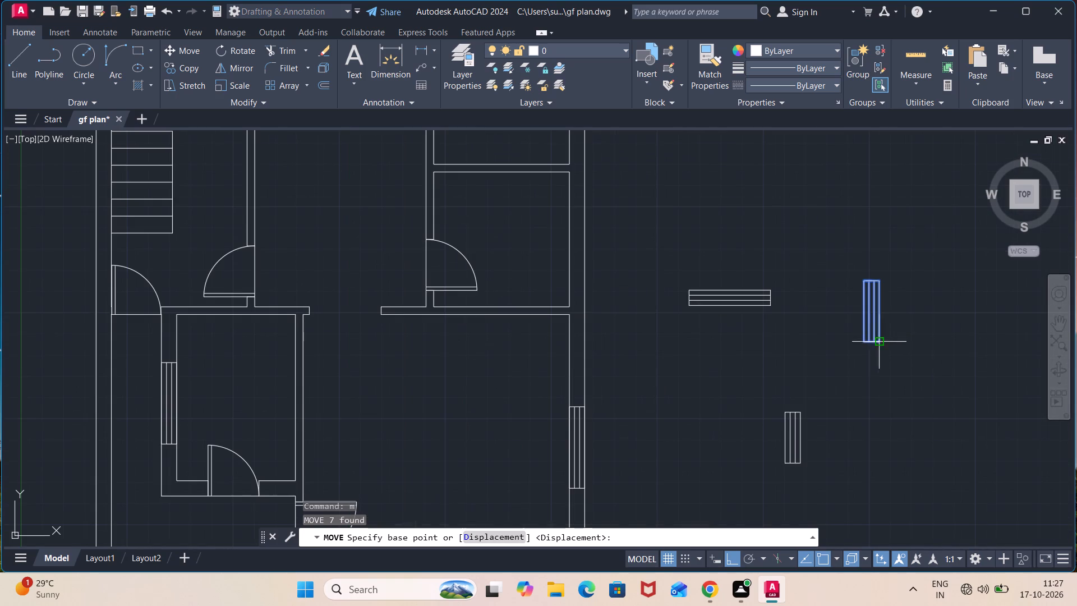
{"action": "left_click", "coordinate": [860, 345]}
{"action": "scroll", "coordinate": [676, 356], "scroll_direction": "down", "scroll_amount": 2}
{"action": "scroll", "coordinate": [444, 306], "scroll_direction": "up", "scroll_amount": 2}
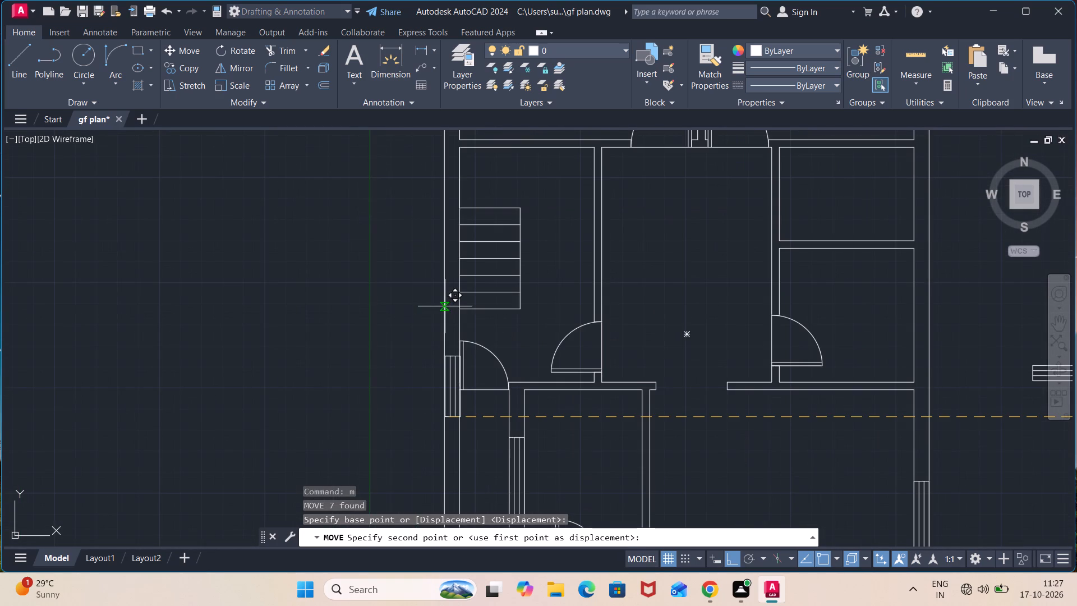
{"action": "scroll", "coordinate": [453, 290], "scroll_direction": "up", "scroll_amount": 1}
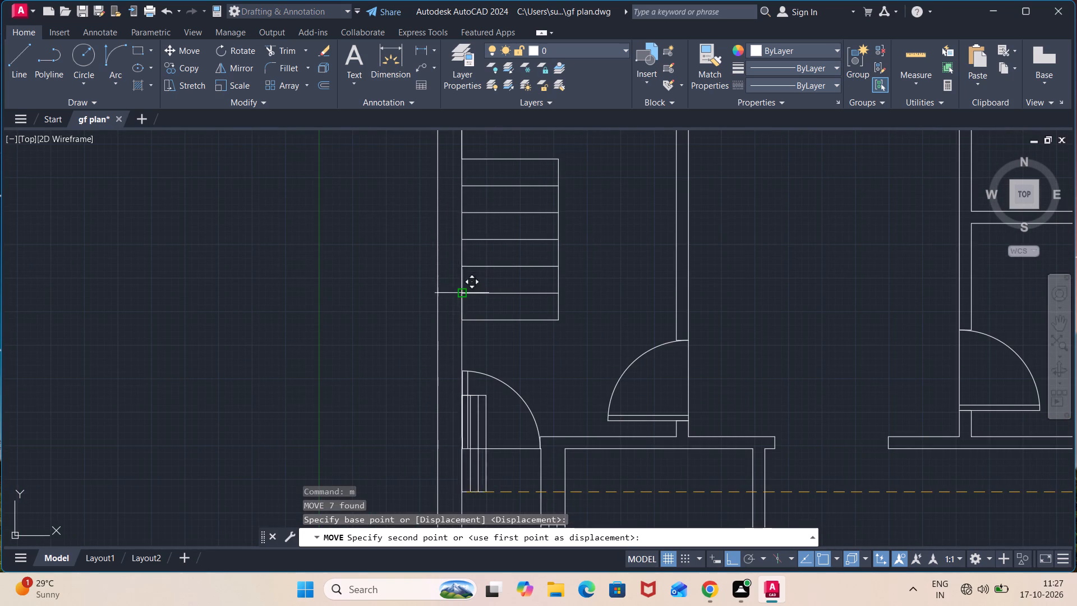
{"action": "middle_click_drag", "start_coordinate": [444, 304], "coordinate": [485, 448]}
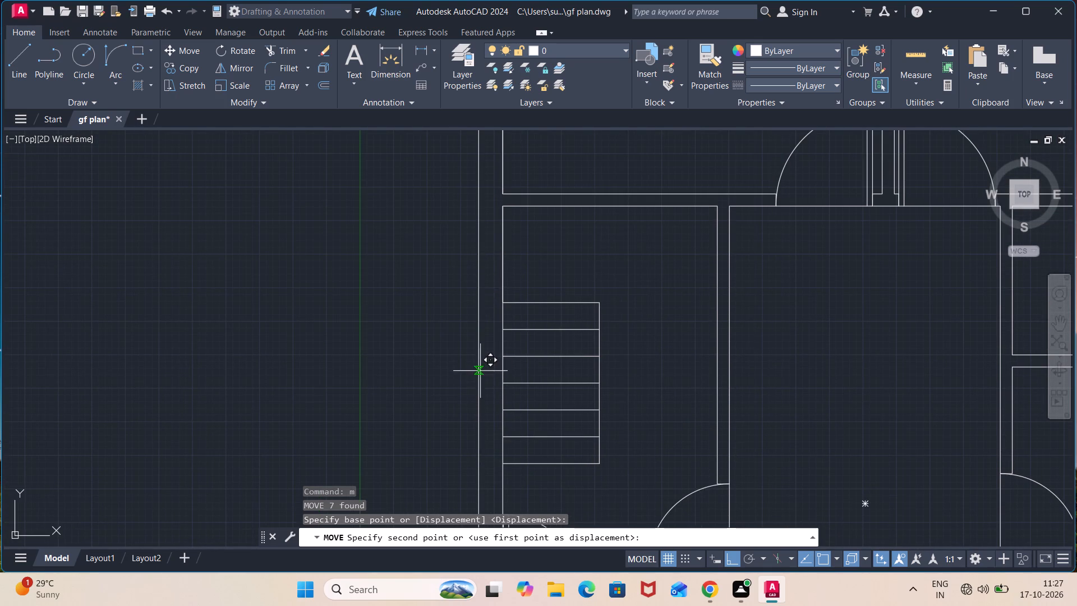
{"action": "left_click", "coordinate": [483, 351]}
Move the 2'6" window symbol into the outer east wall of the small eastern room that has a door.
{"action": "scroll", "coordinate": [674, 375], "scroll_direction": "down", "scroll_amount": 2}
{"action": "middle_click_drag", "start_coordinate": [684, 393], "coordinate": [682, 391]}
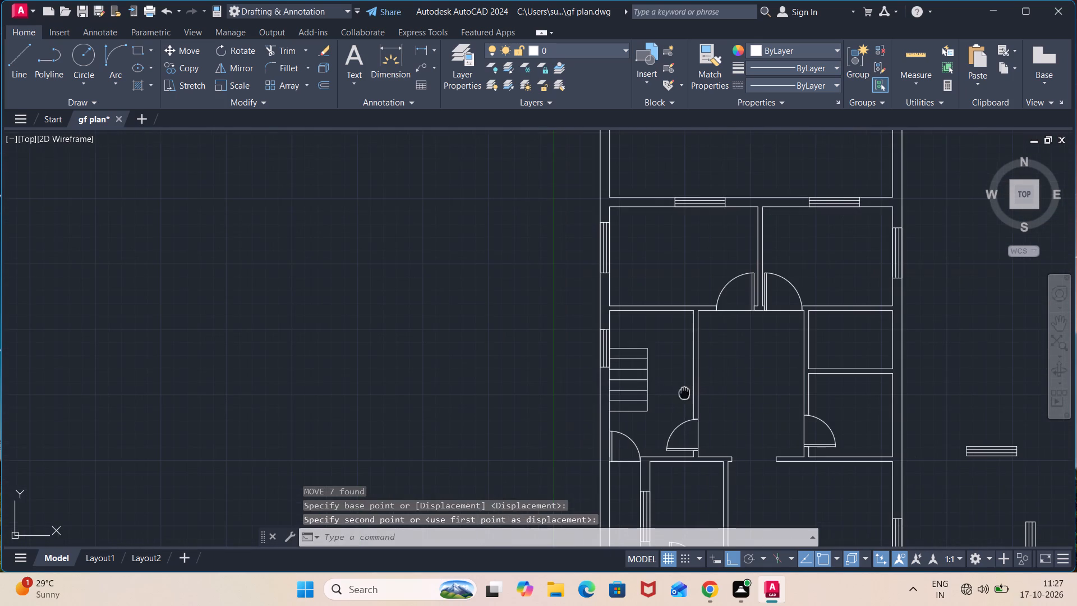
{"action": "middle_click_drag", "start_coordinate": [682, 391], "coordinate": [581, 335]}
{"action": "scroll", "coordinate": [591, 336], "scroll_direction": "up", "scroll_amount": 2}
{"action": "scroll", "coordinate": [625, 385], "scroll_direction": "down", "scroll_amount": 2}
{"action": "middle_click_drag", "start_coordinate": [640, 402], "coordinate": [639, 384]}
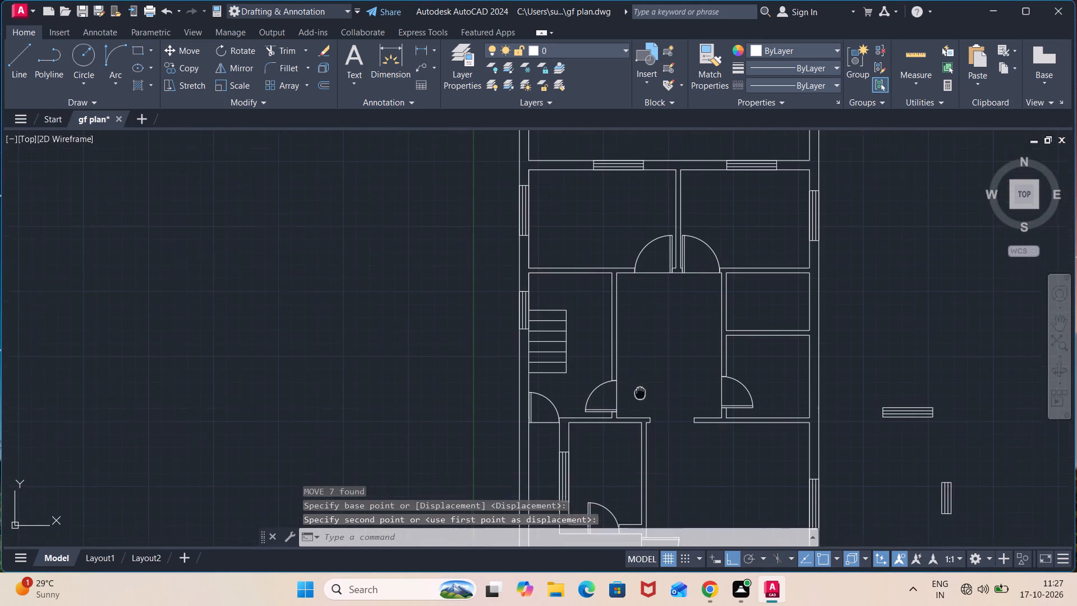
{"action": "middle_click_drag", "start_coordinate": [639, 384], "coordinate": [605, 312]}
{"action": "left_click", "coordinate": [934, 370]}
{"action": "left_click", "coordinate": [879, 466]}
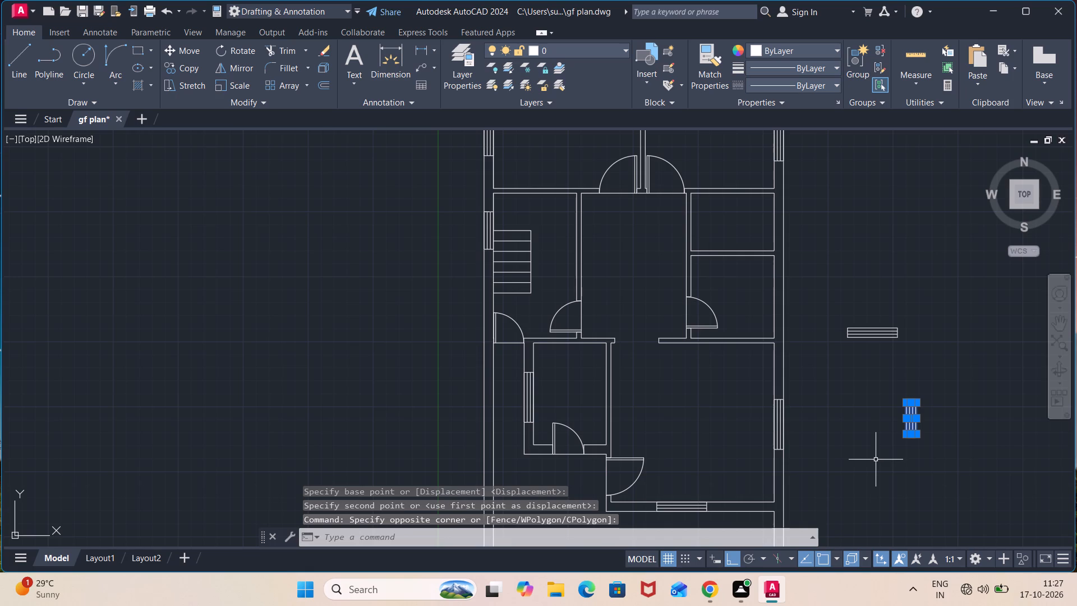
{"action": "key", "text": "m"}
{"action": "key", "text": "Return"}
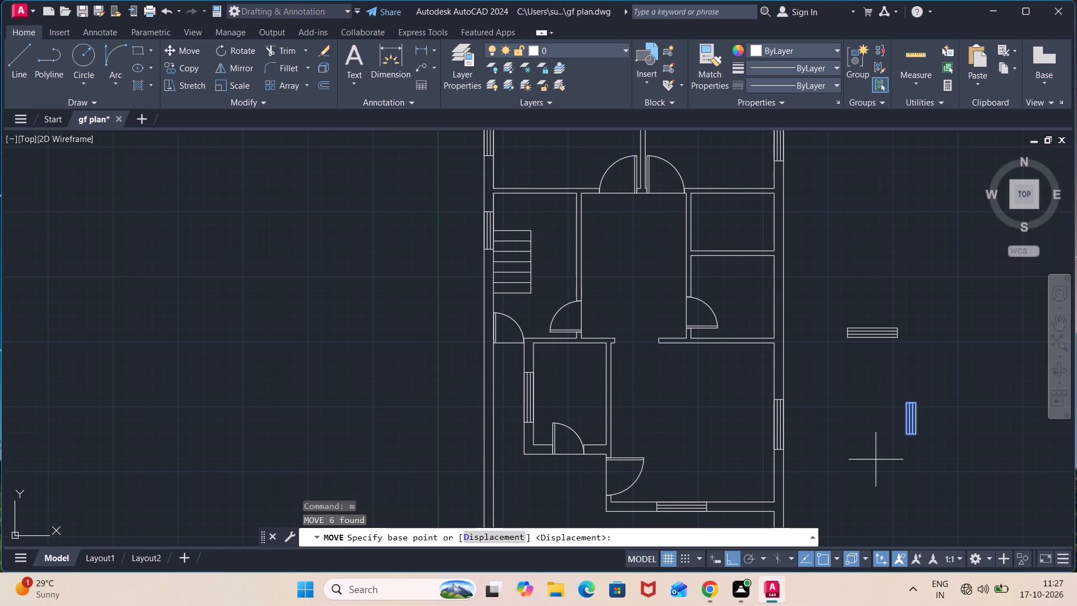
{"action": "left_click", "coordinate": [904, 434]}
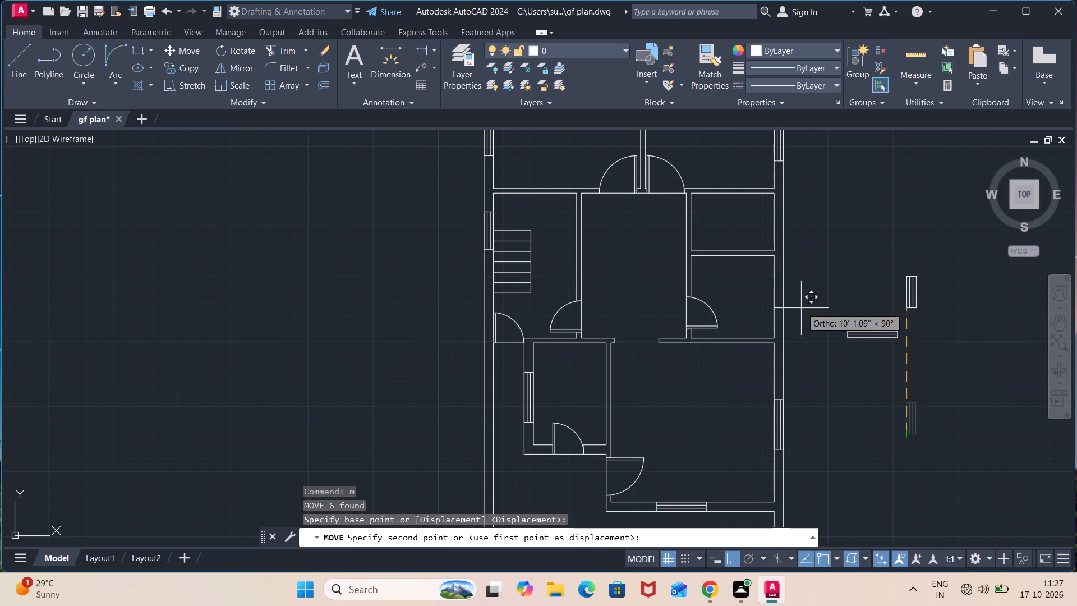
{"action": "scroll", "coordinate": [777, 316], "scroll_direction": "up", "scroll_amount": 2}
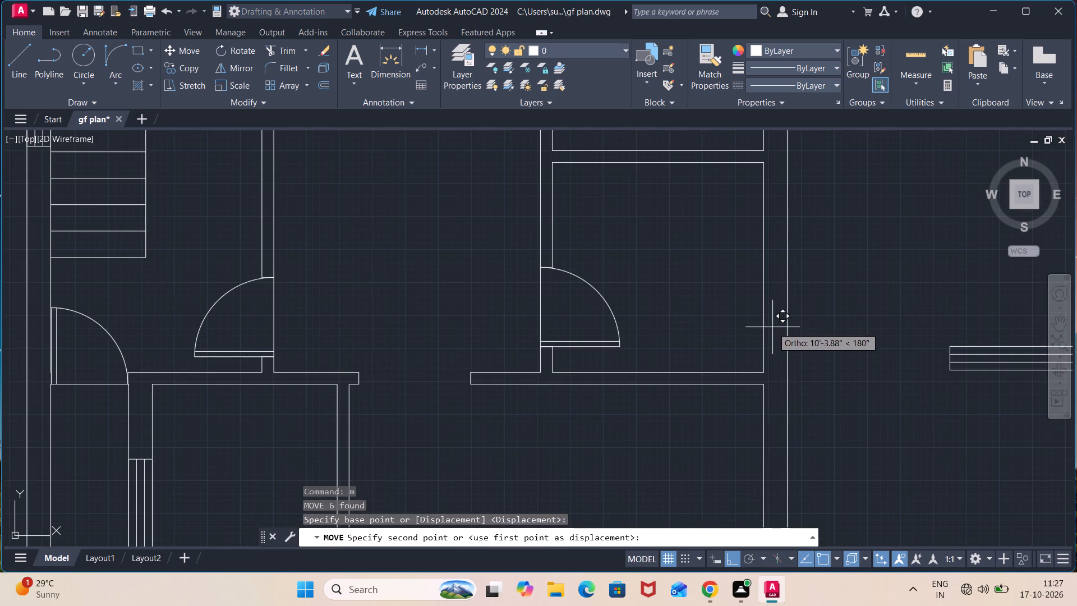
{"action": "left_click", "coordinate": [764, 324]}
Erase the leftover horizontal 4' window symbol beside the plan.
{"action": "scroll", "coordinate": [944, 355], "scroll_direction": "down", "scroll_amount": 2}
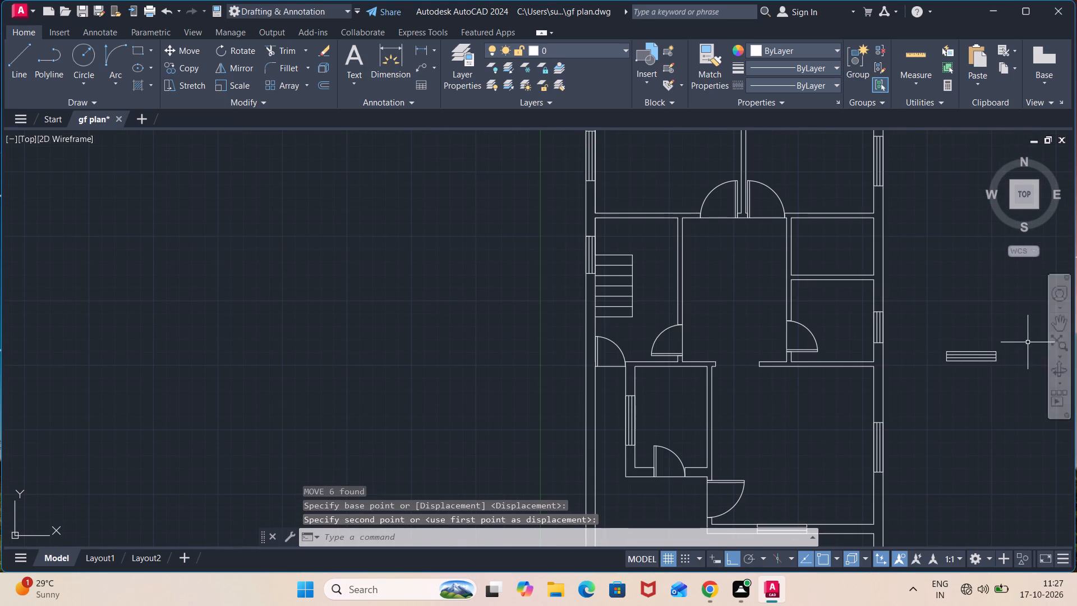
{"action": "left_click", "coordinate": [1020, 338]}
{"action": "left_click", "coordinate": [926, 396]}
{"action": "key", "text": "Delete"}
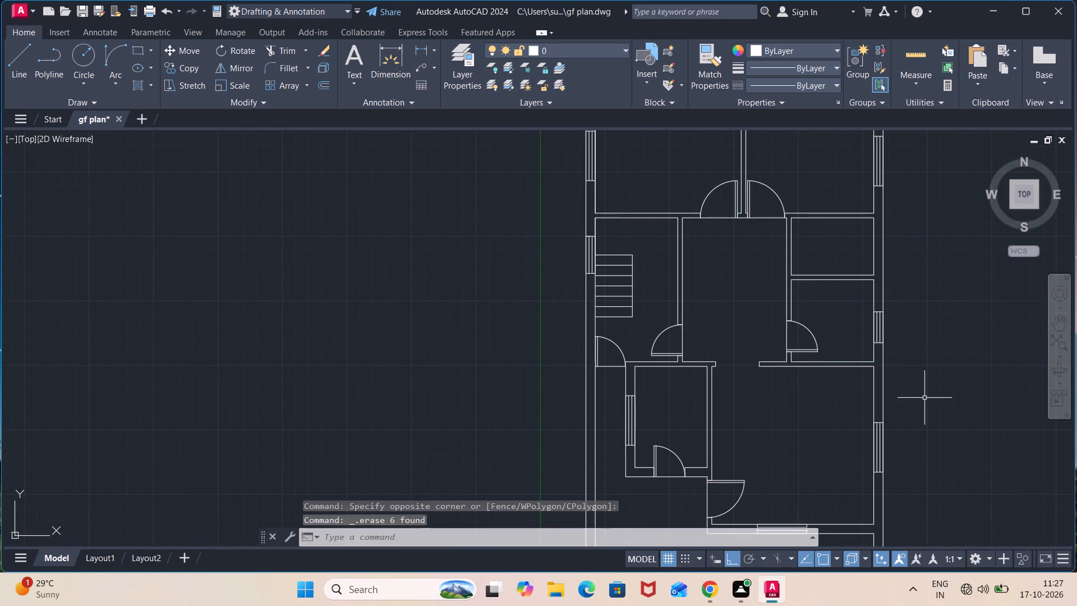
Add a vertical linear dimension across the southern open space, from the large room's south wall to the boundary wall's inner face.
{"action": "scroll", "coordinate": [902, 415], "scroll_direction": "down", "scroll_amount": 3}
{"action": "scroll", "coordinate": [897, 433], "scroll_direction": "up", "scroll_amount": 3}
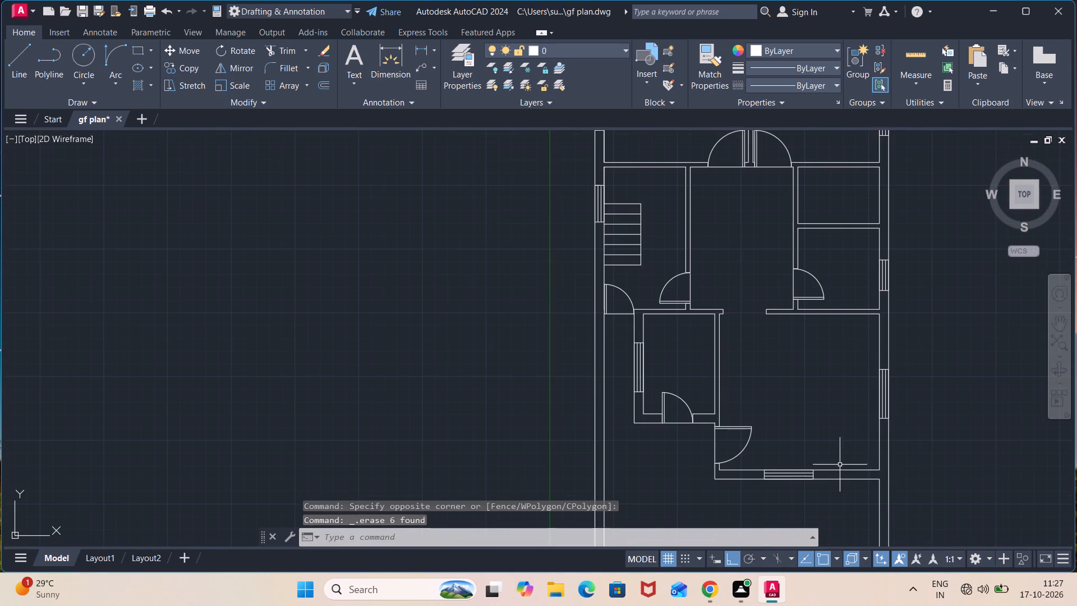
{"action": "middle_click_drag", "start_coordinate": [838, 465], "coordinate": [859, 292]}
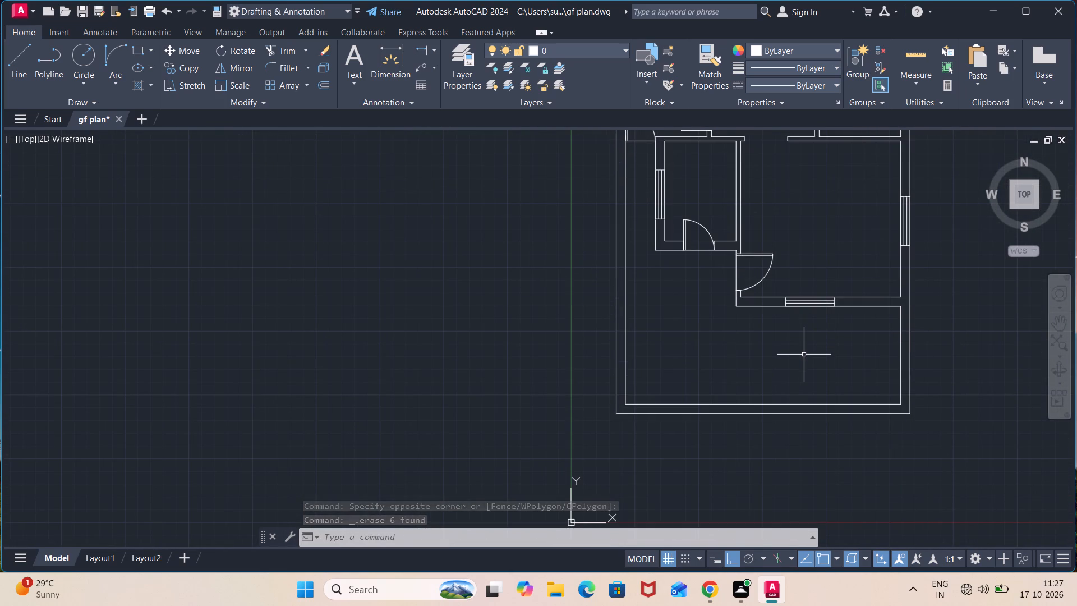
{"action": "scroll", "coordinate": [804, 355], "scroll_direction": "up", "scroll_amount": 1}
{"action": "left_click", "coordinate": [427, 48]}
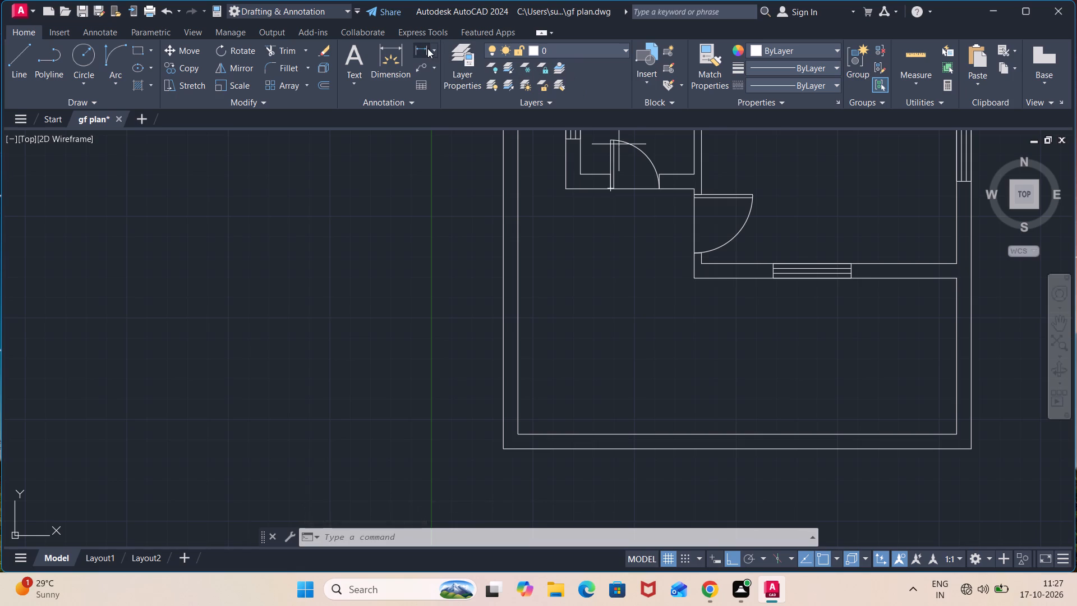
{"action": "left_click", "coordinate": [739, 275]}
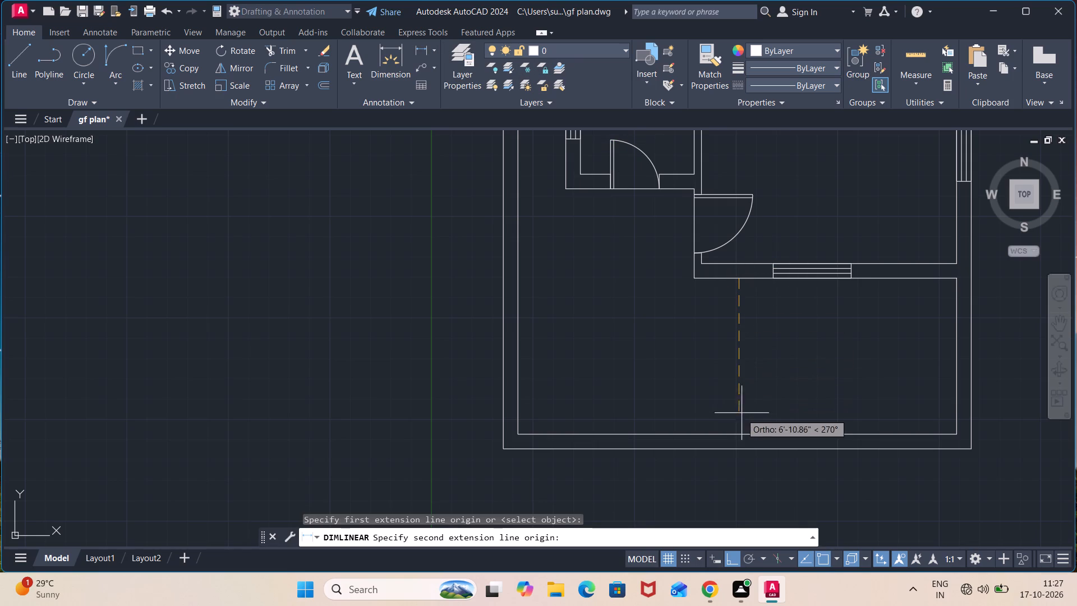
{"action": "left_click", "coordinate": [738, 434]}
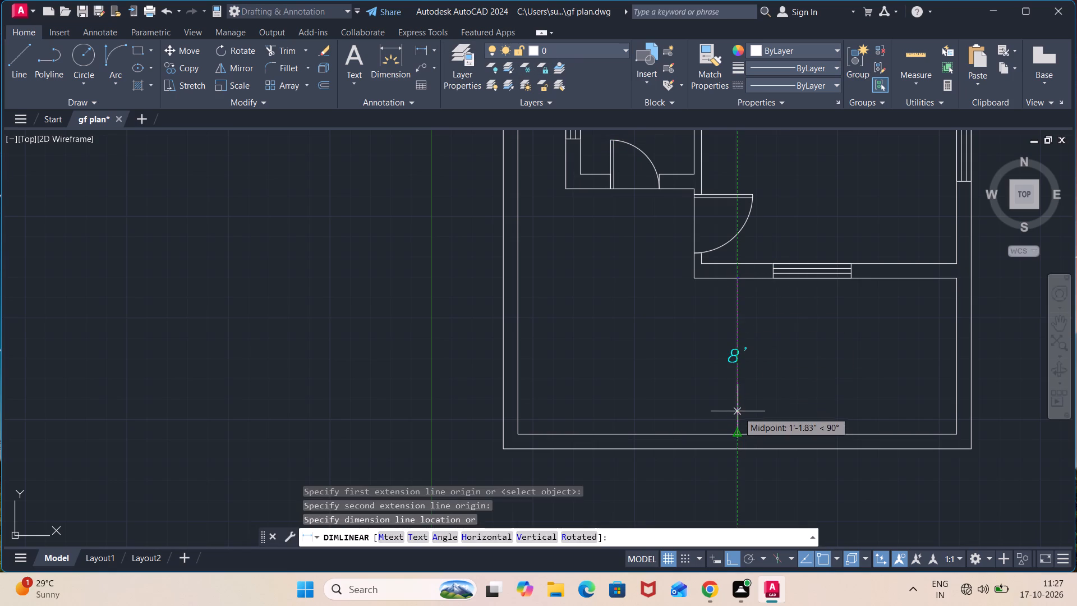
{"action": "left_click", "coordinate": [744, 394]}
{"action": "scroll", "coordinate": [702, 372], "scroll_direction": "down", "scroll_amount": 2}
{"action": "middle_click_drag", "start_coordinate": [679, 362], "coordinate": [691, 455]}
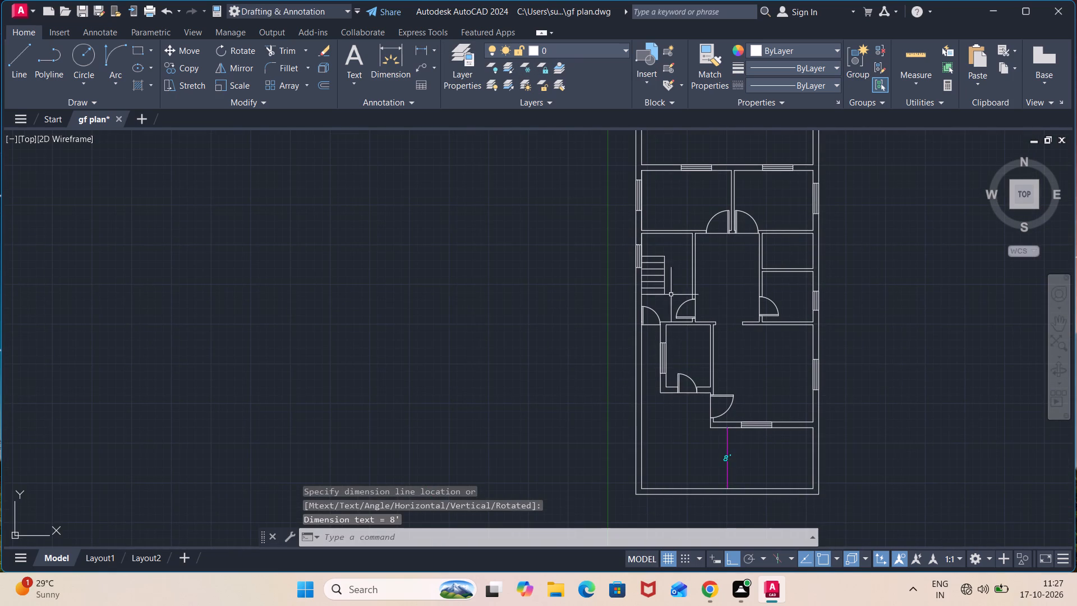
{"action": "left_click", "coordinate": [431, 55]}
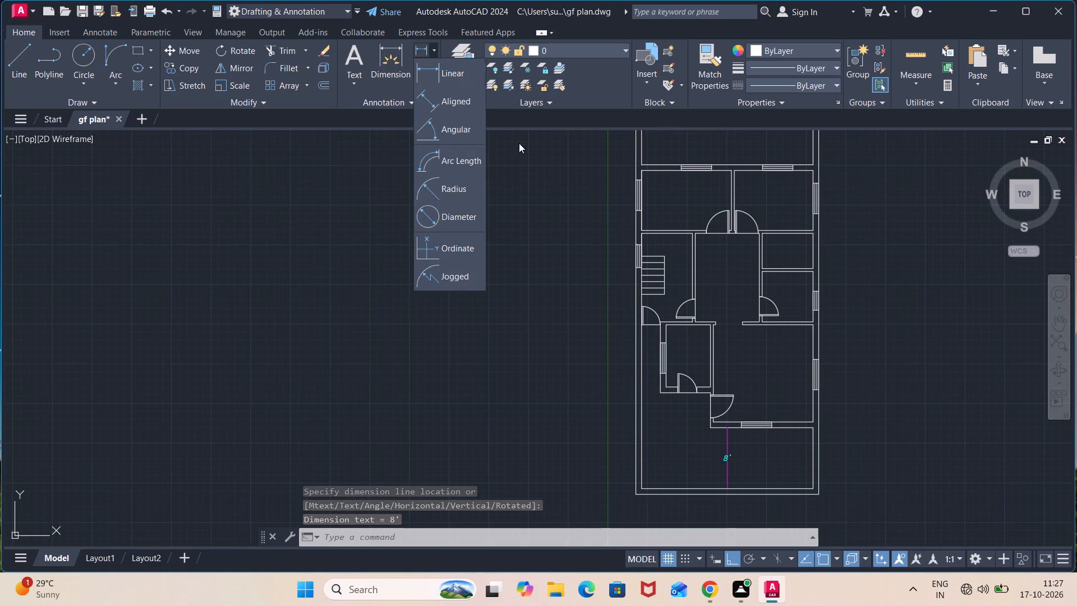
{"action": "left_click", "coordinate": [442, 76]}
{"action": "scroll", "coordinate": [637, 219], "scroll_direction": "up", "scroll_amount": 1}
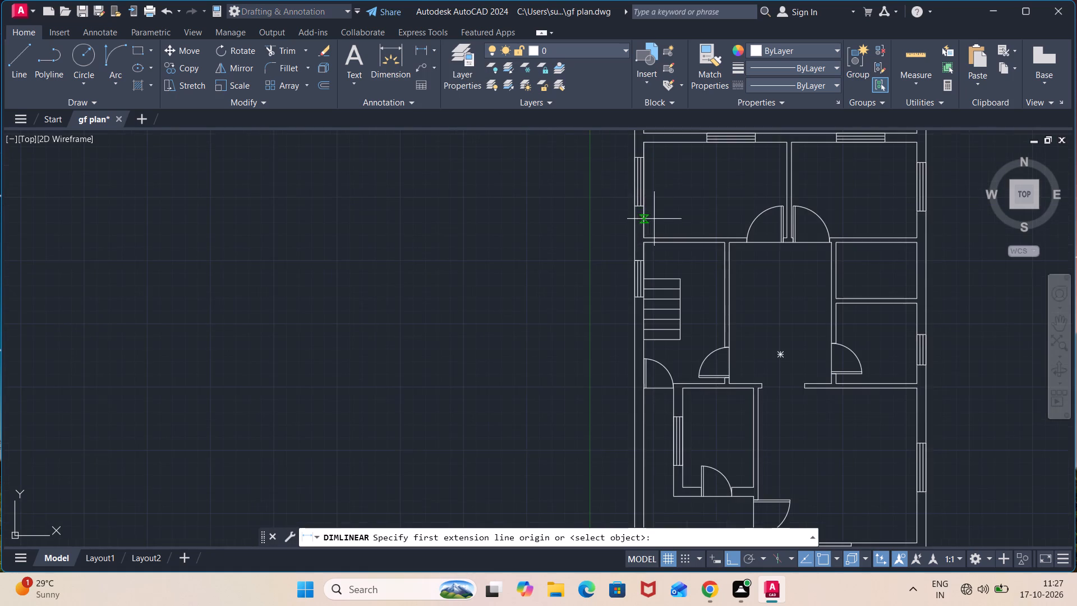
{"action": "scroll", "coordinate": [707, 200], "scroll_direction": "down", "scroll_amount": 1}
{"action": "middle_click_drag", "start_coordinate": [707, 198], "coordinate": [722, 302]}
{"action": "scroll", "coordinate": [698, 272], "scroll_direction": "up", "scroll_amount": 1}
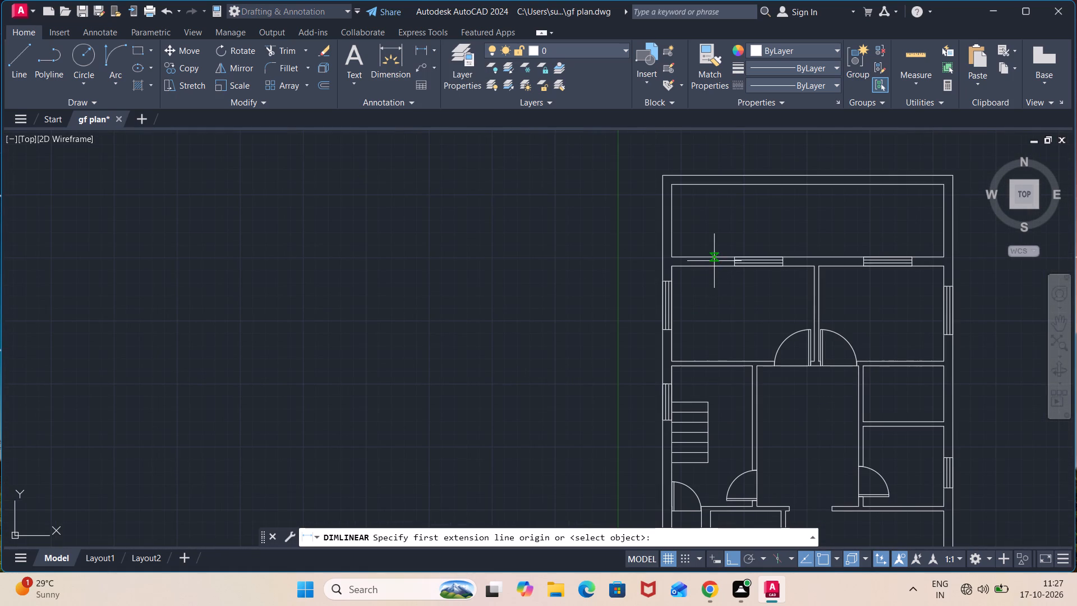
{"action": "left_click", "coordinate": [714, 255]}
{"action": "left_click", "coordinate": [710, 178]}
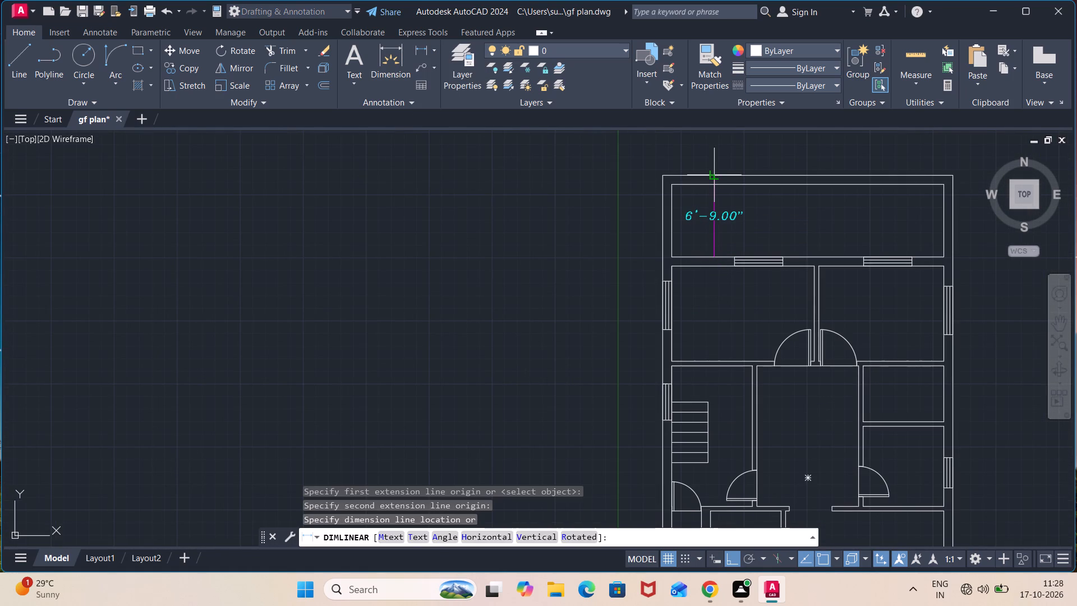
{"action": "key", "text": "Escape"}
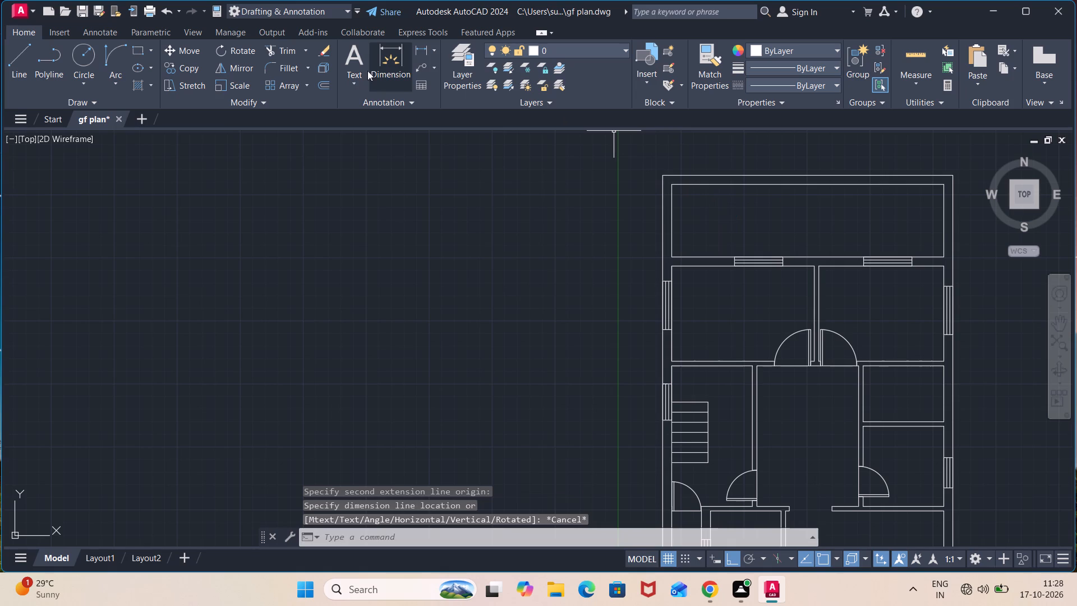
Add a vertical linear dimension across the northern open space, from the bedrooms' north wall to the boundary wall's inner face.
{"action": "left_click", "coordinate": [427, 50]}
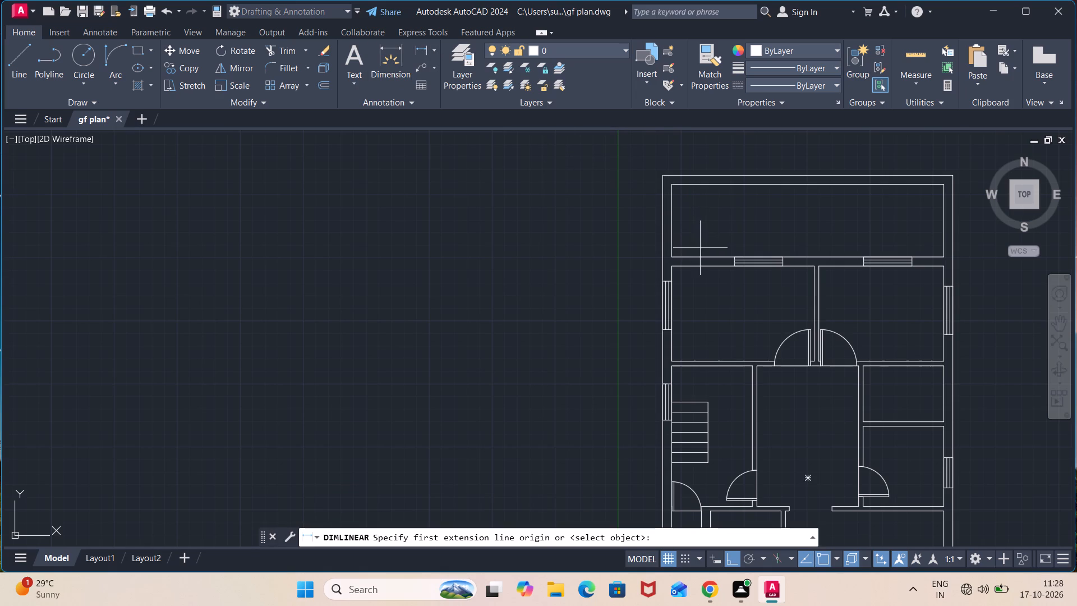
{"action": "left_click", "coordinate": [712, 255]}
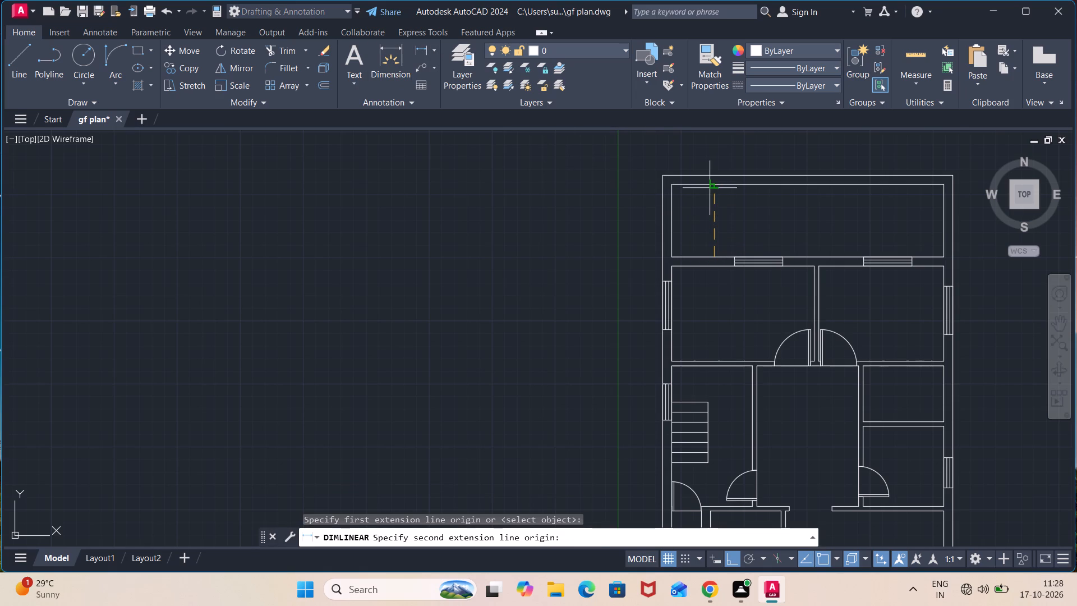
{"action": "left_click", "coordinate": [712, 184]}
{"action": "left_click", "coordinate": [712, 184]}
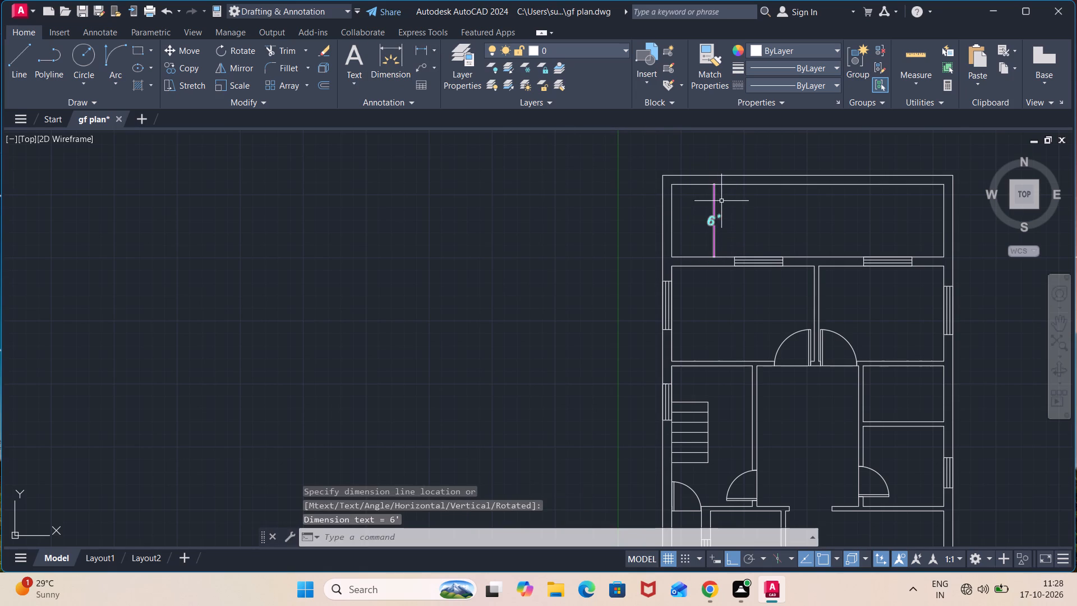
{"action": "key", "text": "Escape"}
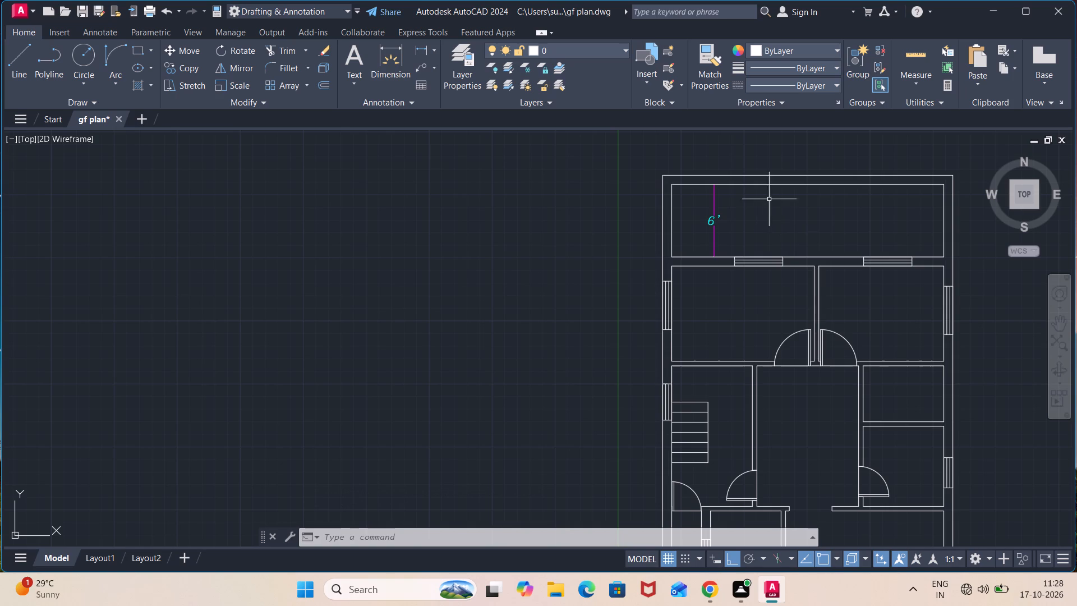
Draw a direction line up the middle of the staircase from just below the bottom tread, ending in a left-half arrowhead within the top tread.
{"action": "middle_click_drag", "start_coordinate": [875, 311], "coordinate": [791, 194]}
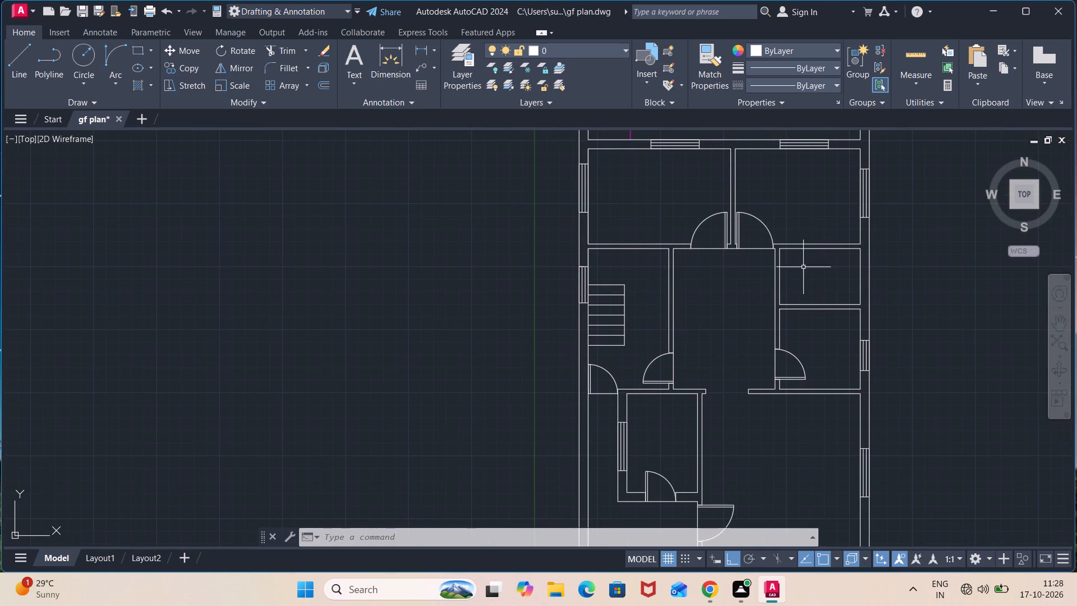
{"action": "scroll", "coordinate": [725, 323], "scroll_direction": "up", "scroll_amount": 1}
{"action": "scroll", "coordinate": [573, 360], "scroll_direction": "up", "scroll_amount": 2}
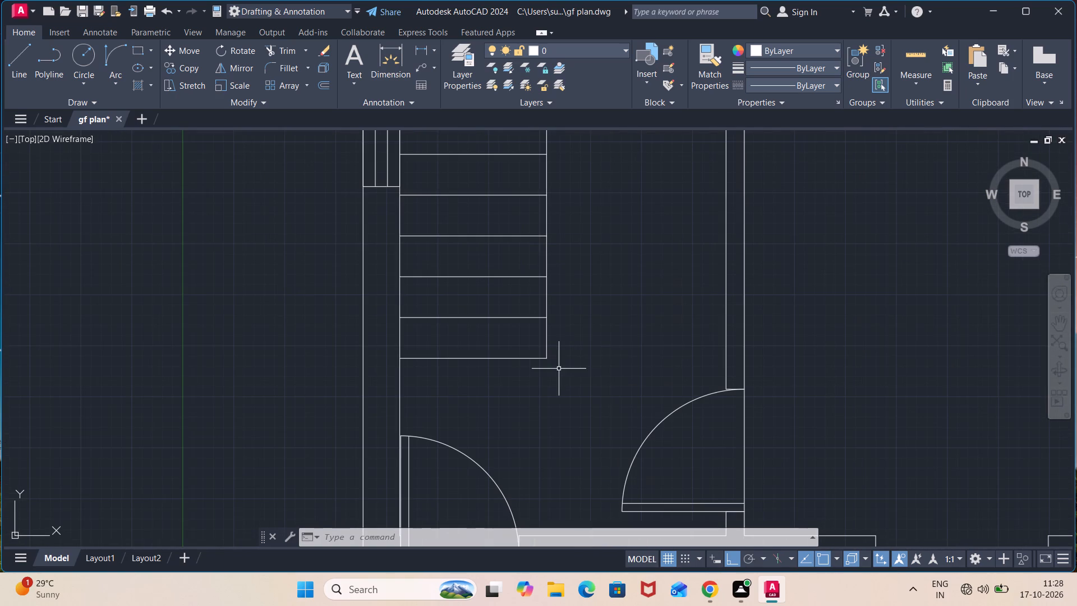
{"action": "middle_click_drag", "start_coordinate": [559, 369], "coordinate": [702, 354]}
{"action": "key", "text": "l"}
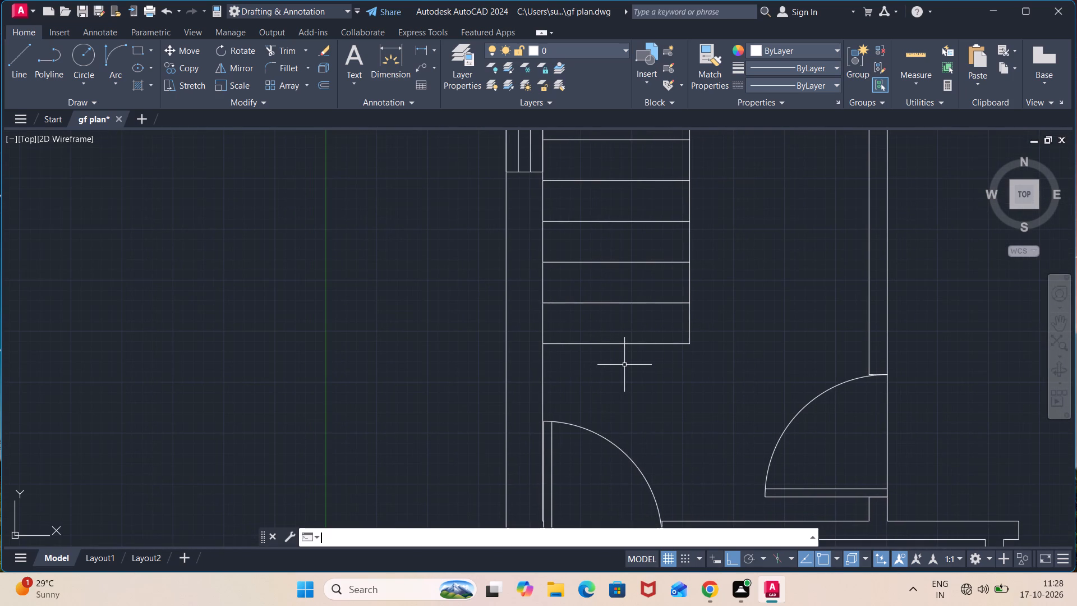
{"action": "key", "text": "Return"}
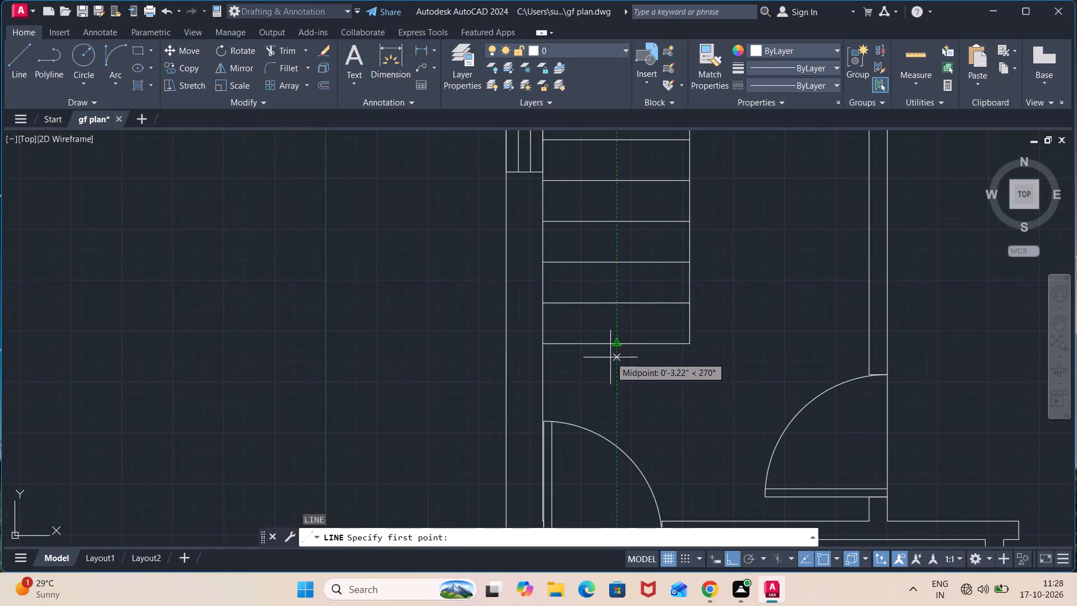
{"action": "left_click", "coordinate": [615, 364]}
{"action": "middle_click_drag", "start_coordinate": [618, 180], "coordinate": [622, 361]}
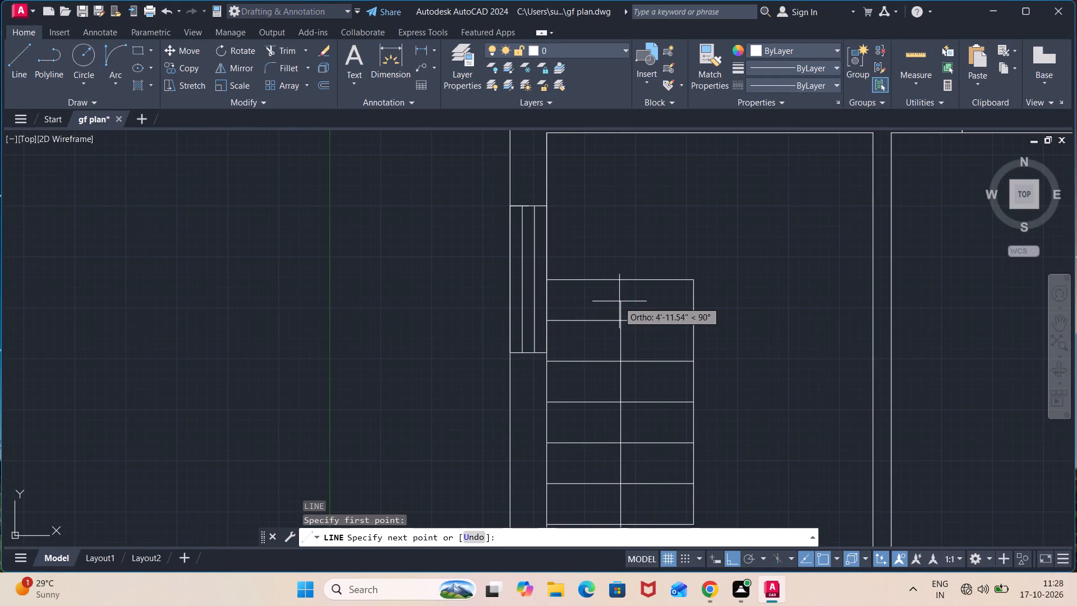
{"action": "left_click", "coordinate": [620, 311]}
{"action": "left_click", "coordinate": [607, 310]}
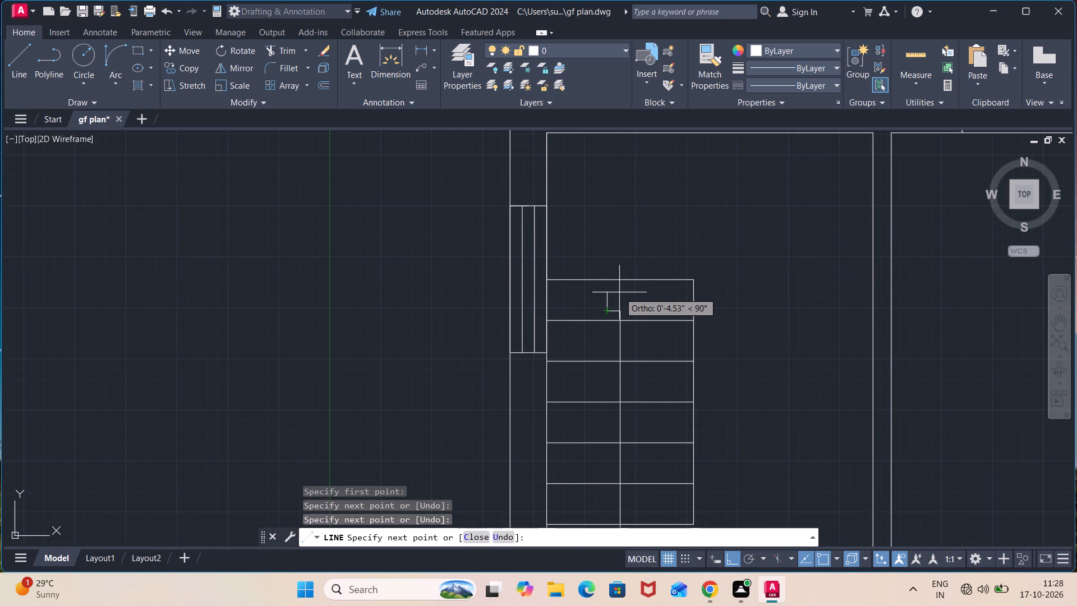
{"action": "key", "text": "F8"}
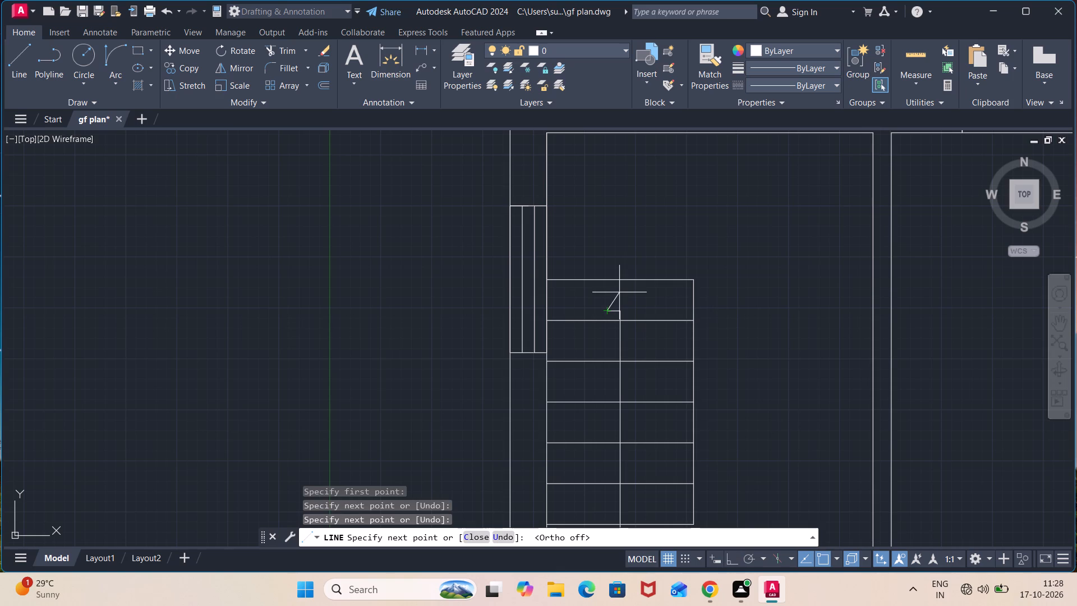
{"action": "left_click", "coordinate": [619, 292]}
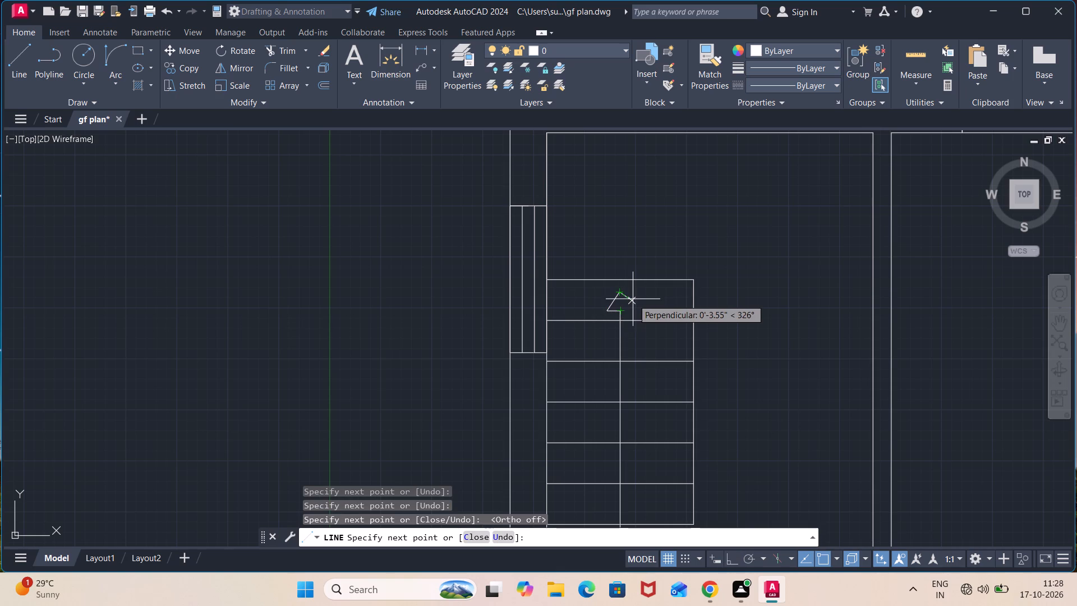
{"action": "key", "text": "Escape"}
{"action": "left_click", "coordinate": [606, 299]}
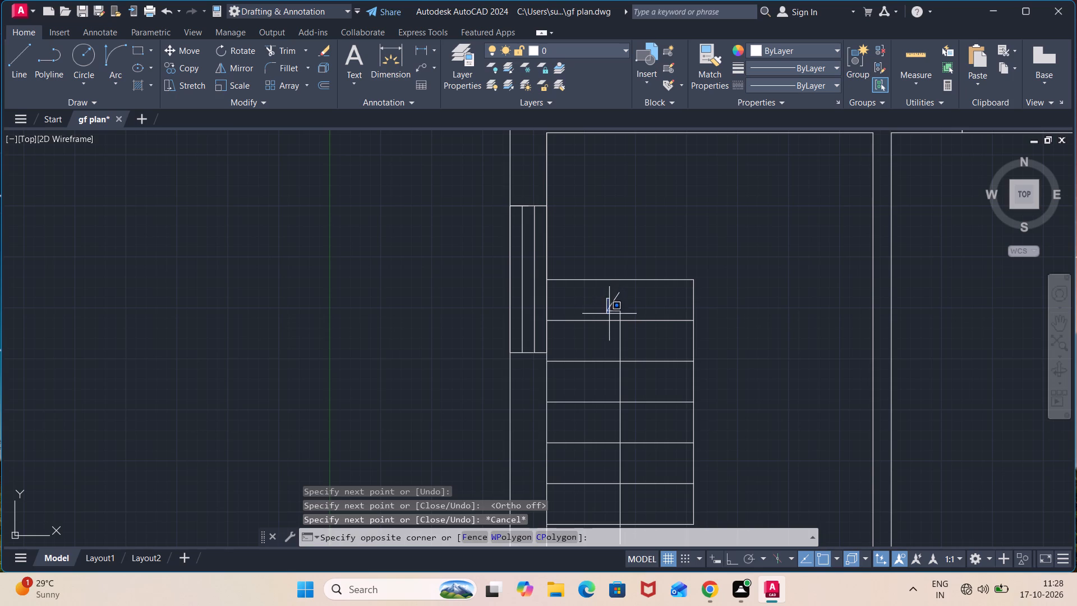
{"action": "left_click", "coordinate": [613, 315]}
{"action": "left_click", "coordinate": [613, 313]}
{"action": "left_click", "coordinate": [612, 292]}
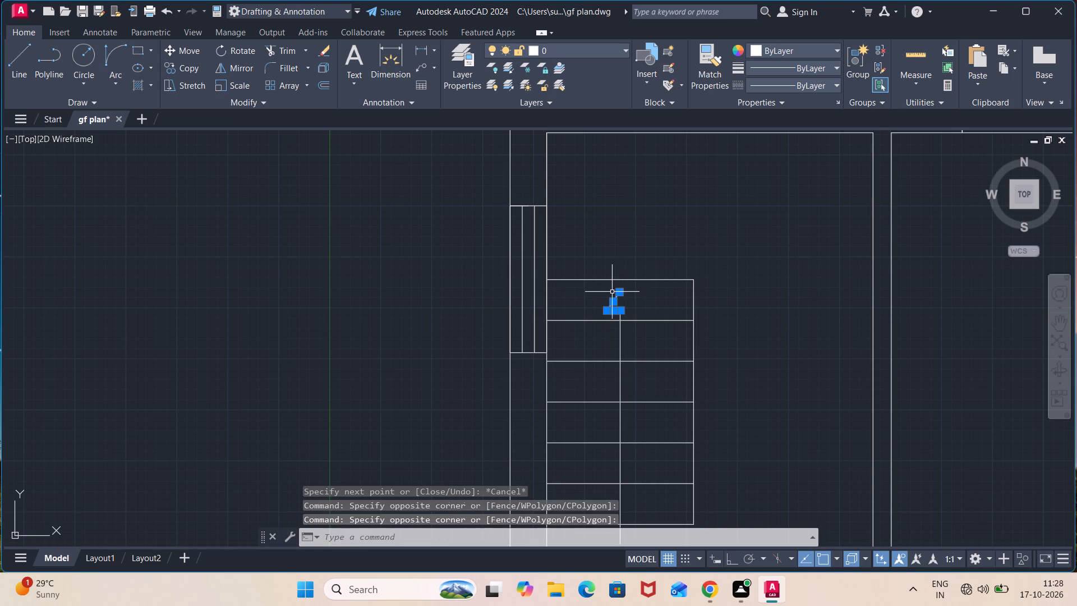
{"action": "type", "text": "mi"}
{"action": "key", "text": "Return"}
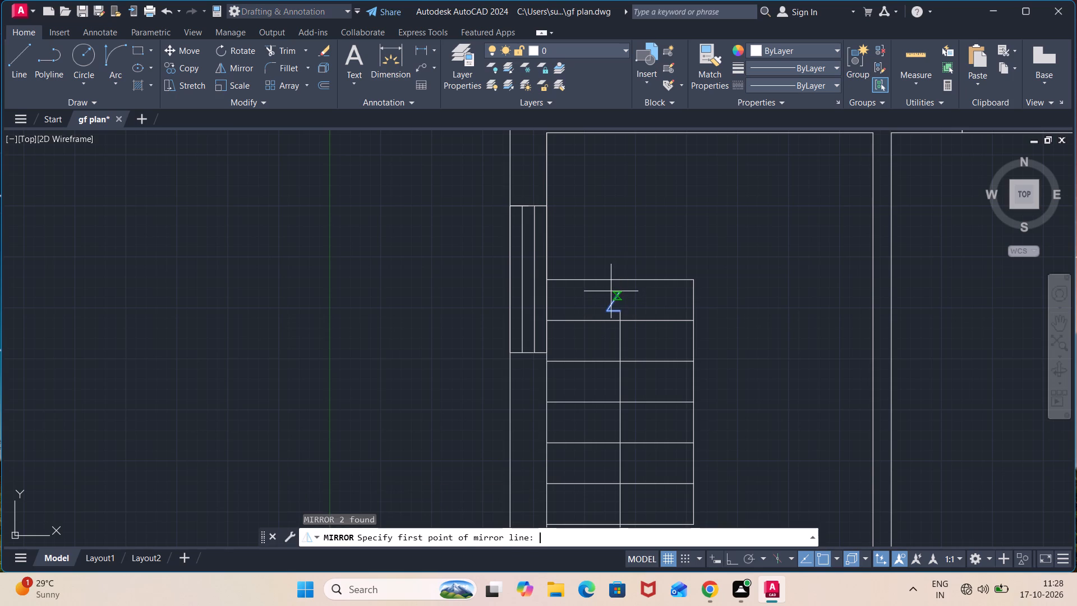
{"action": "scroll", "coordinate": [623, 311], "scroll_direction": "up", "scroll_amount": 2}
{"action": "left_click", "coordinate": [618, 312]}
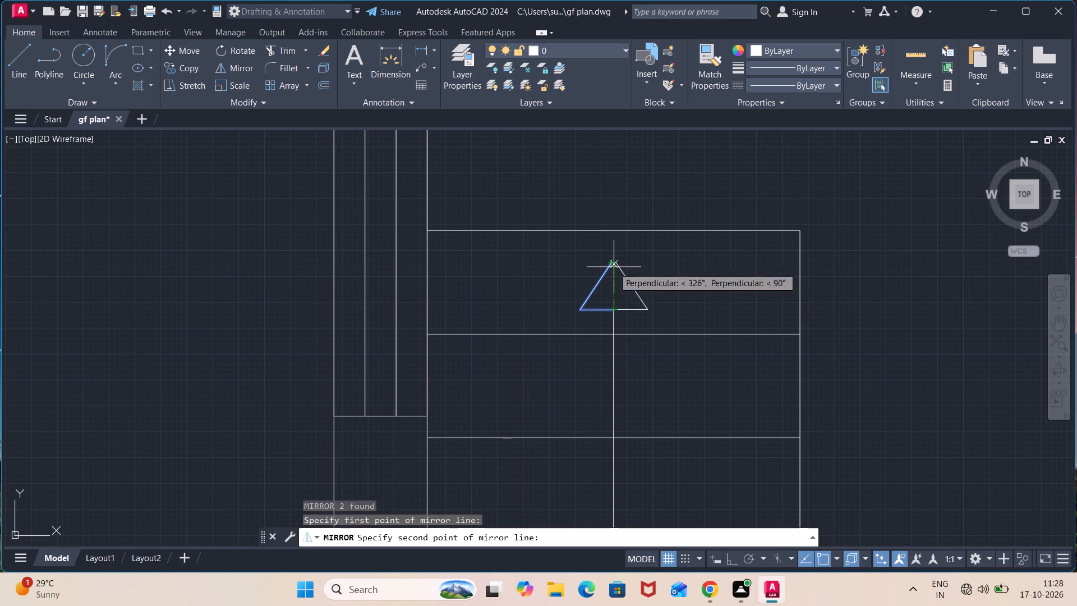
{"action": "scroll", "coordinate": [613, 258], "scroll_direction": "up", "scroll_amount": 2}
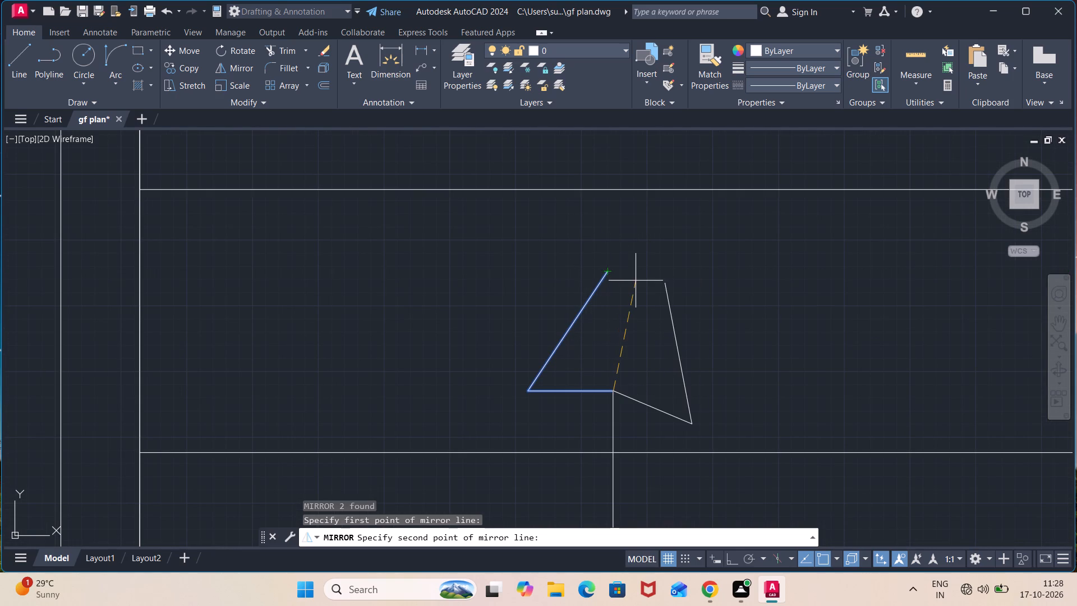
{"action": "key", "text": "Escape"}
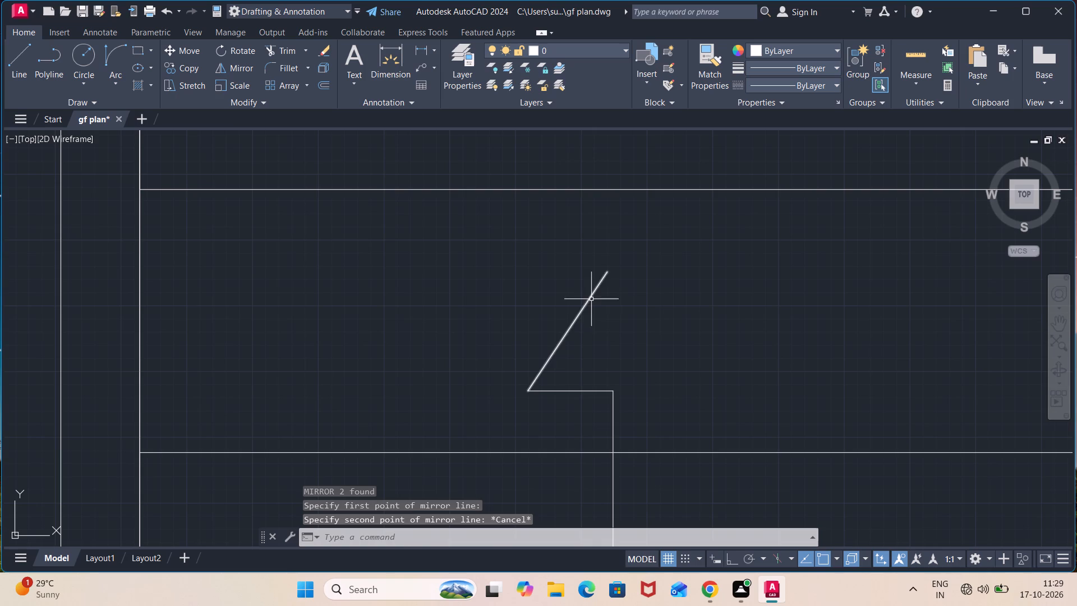
Erase the arrowhead's slanted edge and redraw it from the base's outer end to a tip directly above the stair direction line.
{"action": "left_click", "coordinate": [588, 345]}
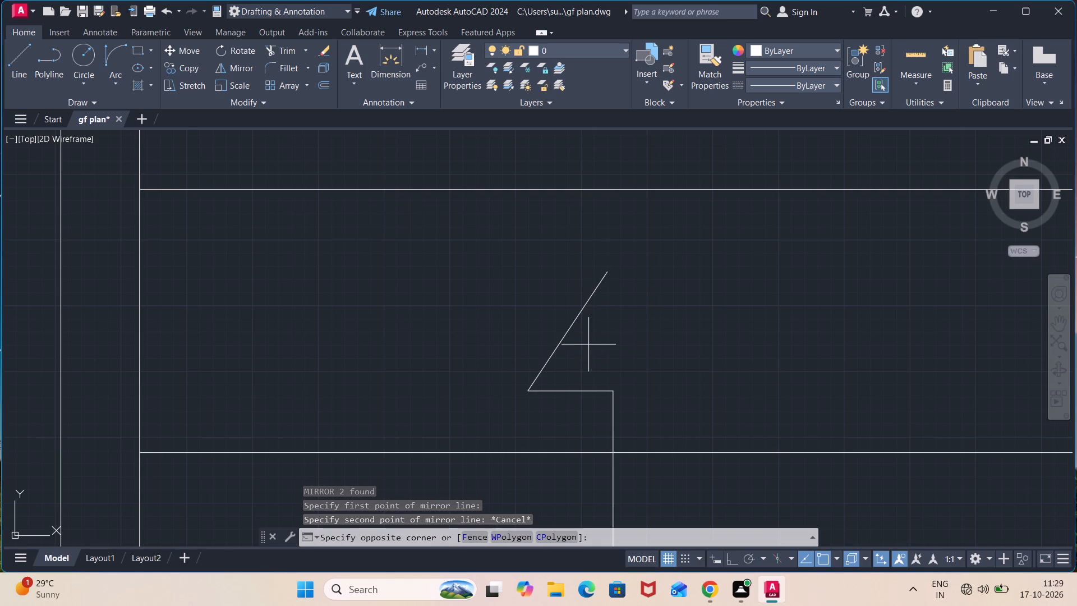
{"action": "left_click", "coordinate": [545, 326]}
{"action": "key", "text": "Delete"}
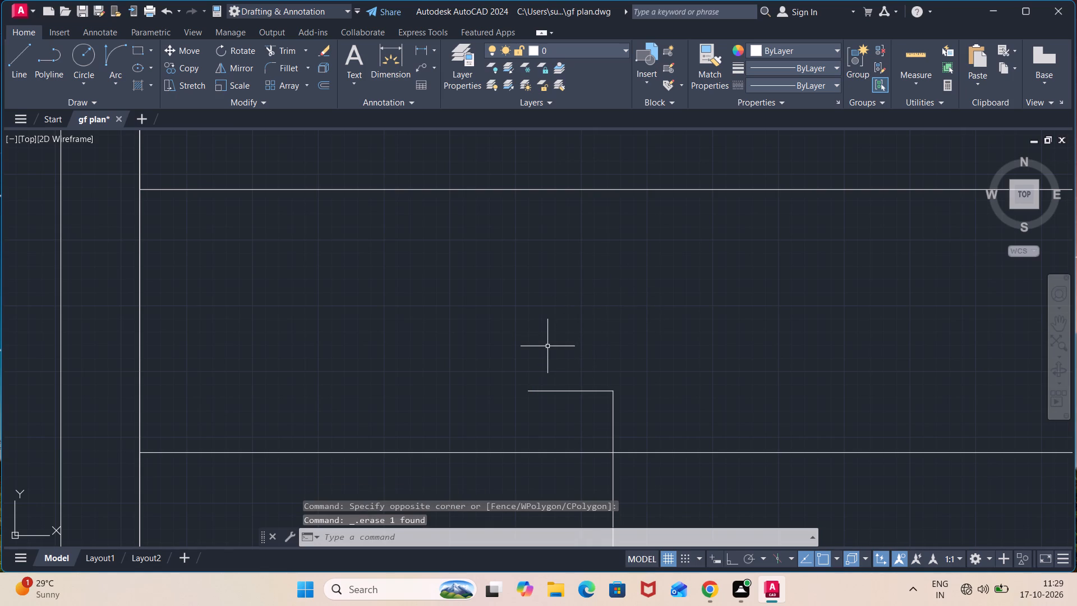
{"action": "key", "text": "l"}
{"action": "key", "text": "Return"}
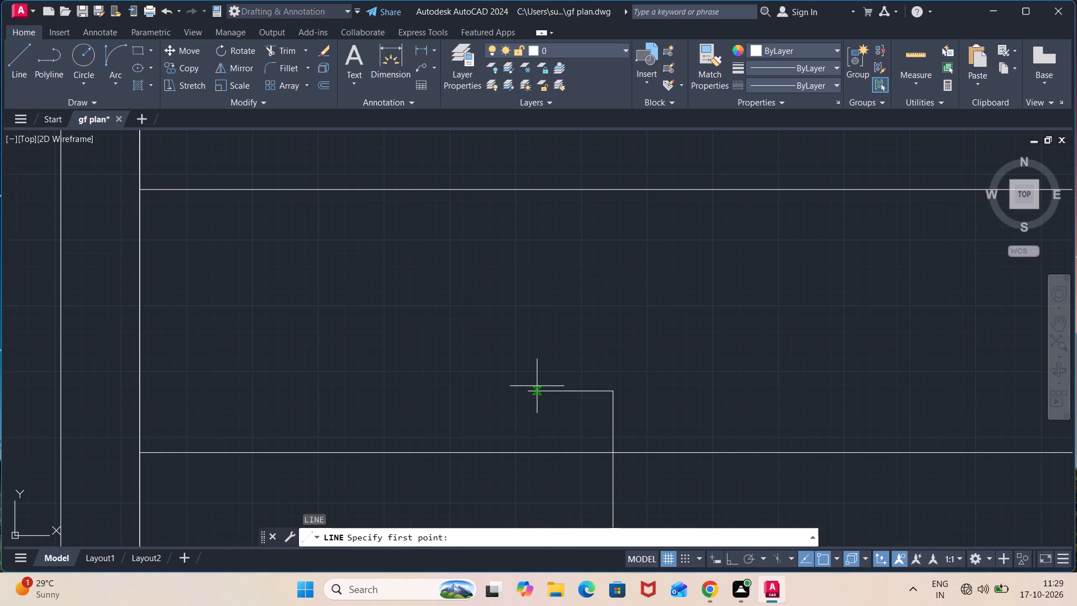
{"action": "left_click", "coordinate": [531, 388]}
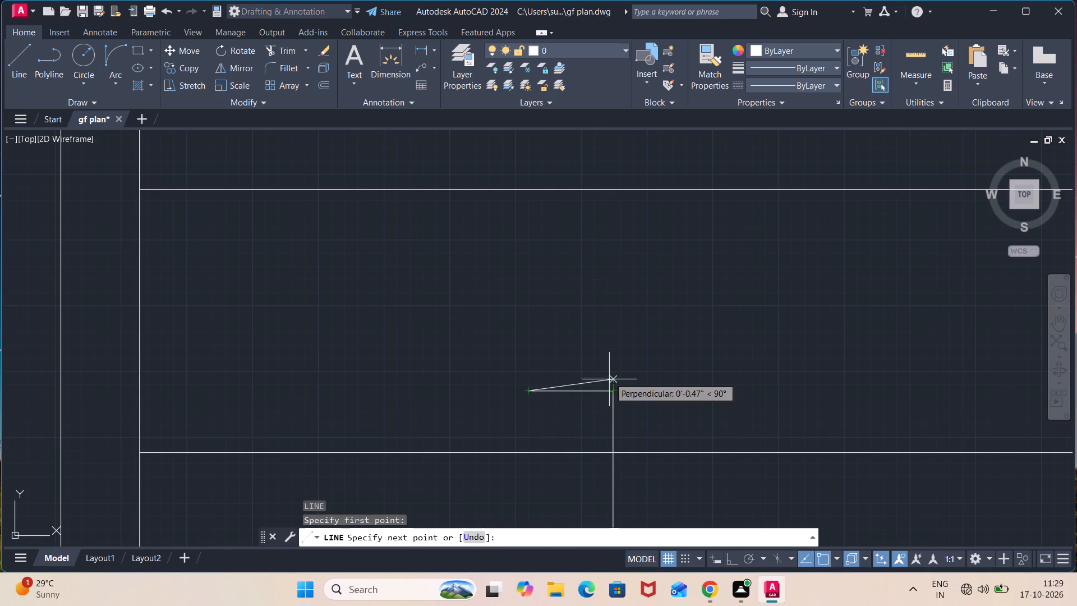
{"action": "left_click", "coordinate": [613, 299]}
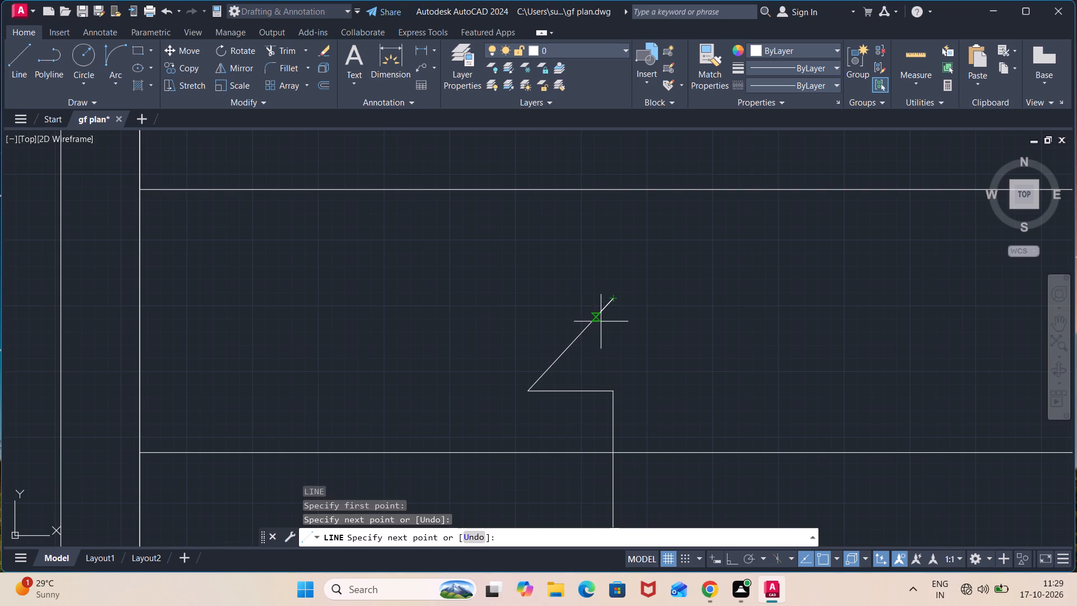
{"action": "key", "text": "Escape"}
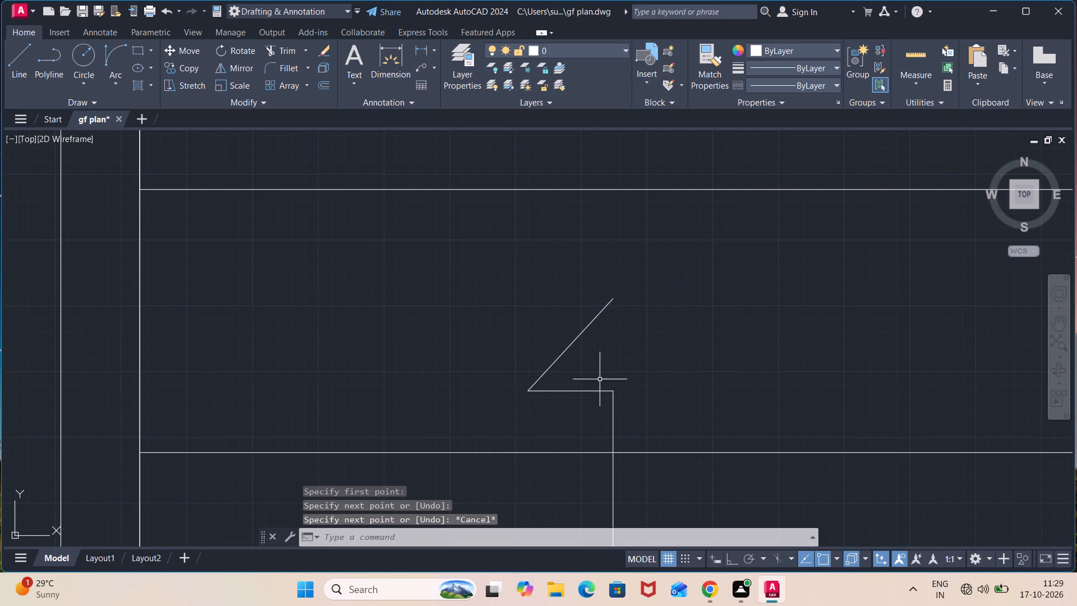
Mirror the half arrowhead's base and slanted edge about the stair direction line, keeping the source lines.
{"action": "left_click", "coordinate": [598, 390]}
{"action": "left_click", "coordinate": [578, 332]}
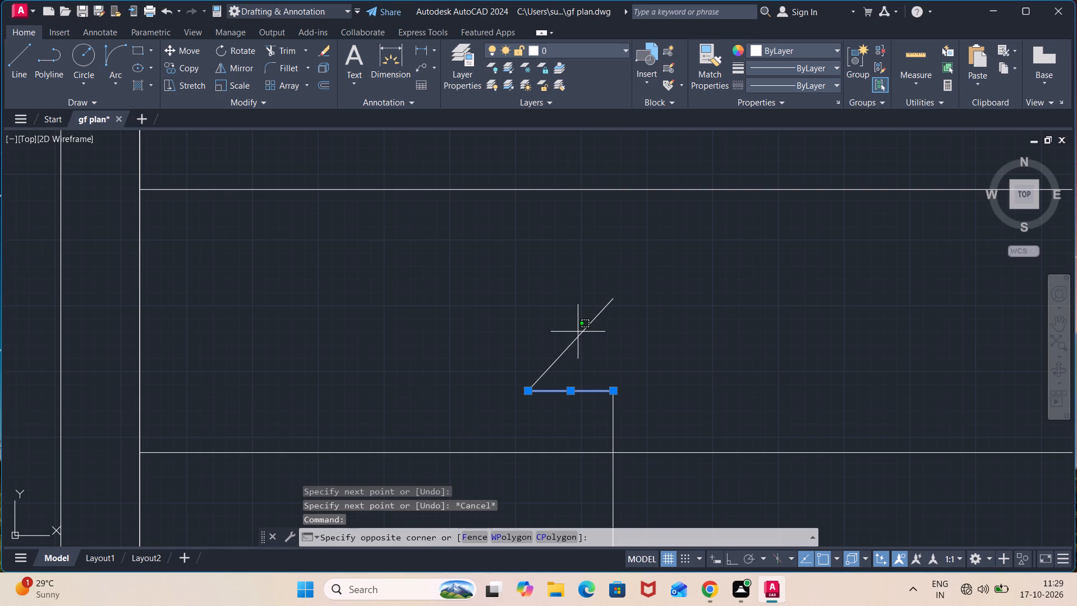
{"action": "left_click", "coordinate": [599, 346]}
{"action": "left_click", "coordinate": [609, 342]}
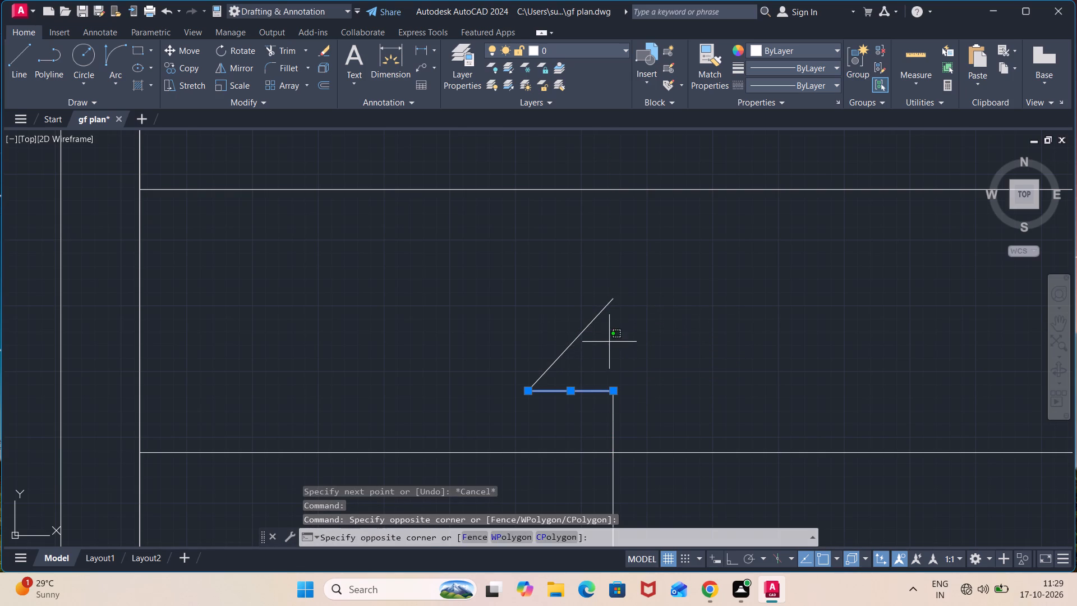
{"action": "left_click", "coordinate": [546, 326]}
{"action": "type", "text": "mi"}
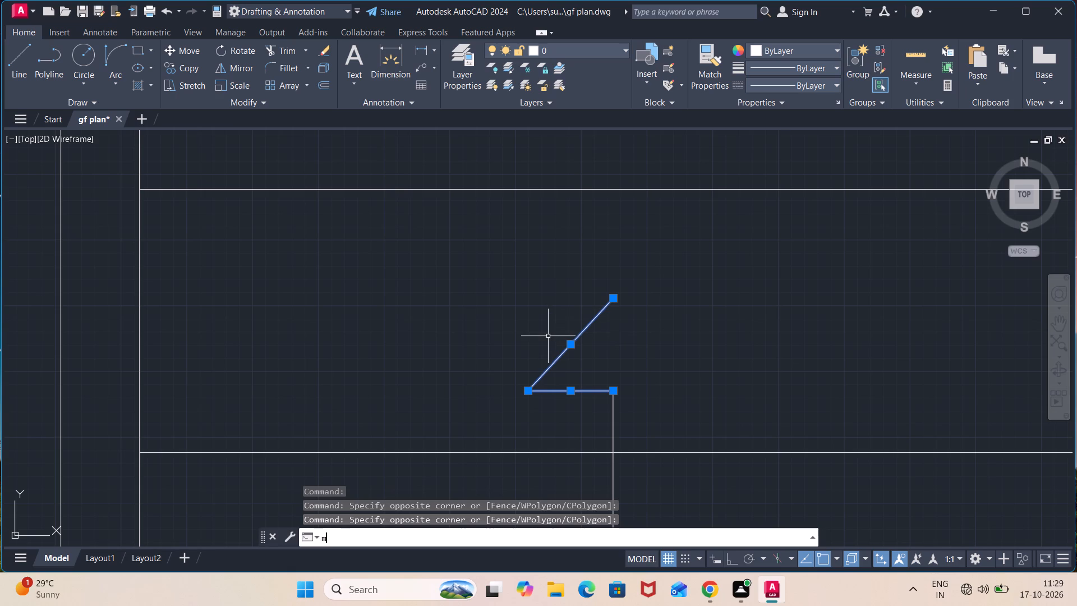
{"action": "key", "text": "Return"}
{"action": "left_click", "coordinate": [616, 388]}
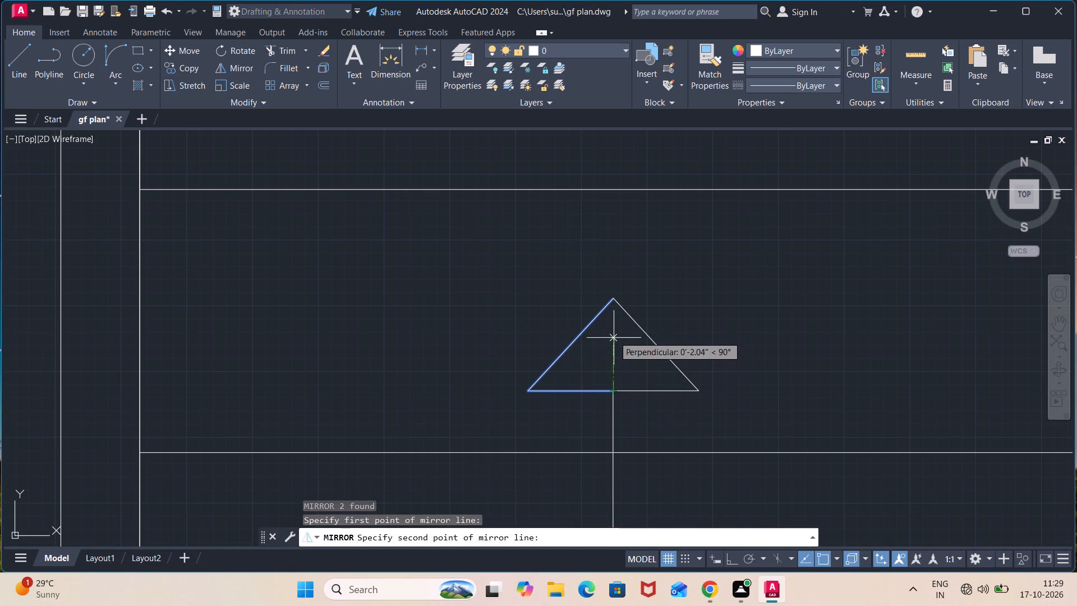
{"action": "left_click", "coordinate": [611, 301]}
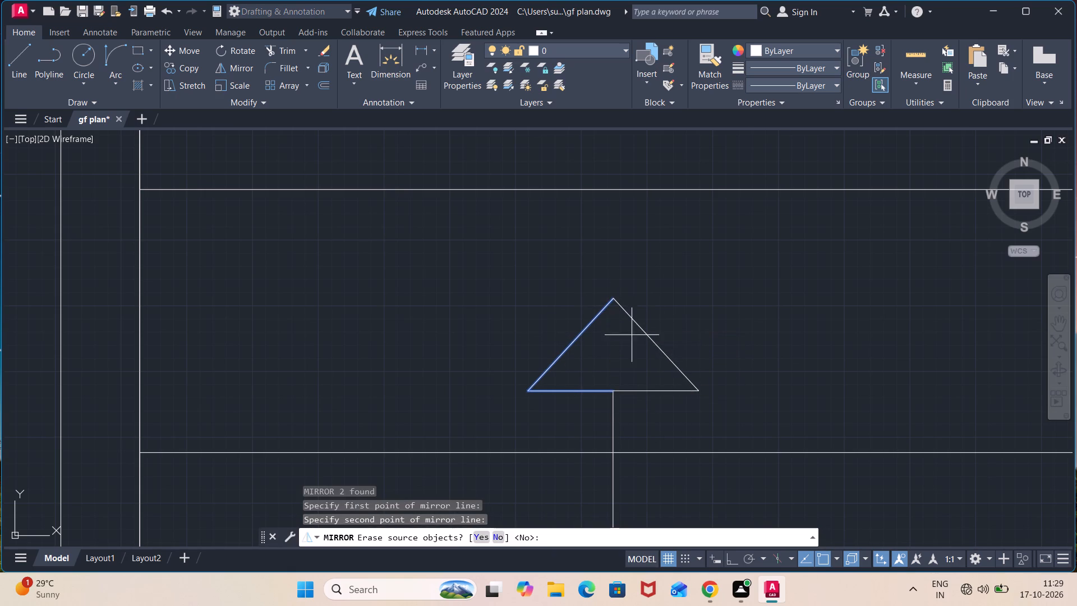
{"action": "left_click", "coordinate": [502, 532]}
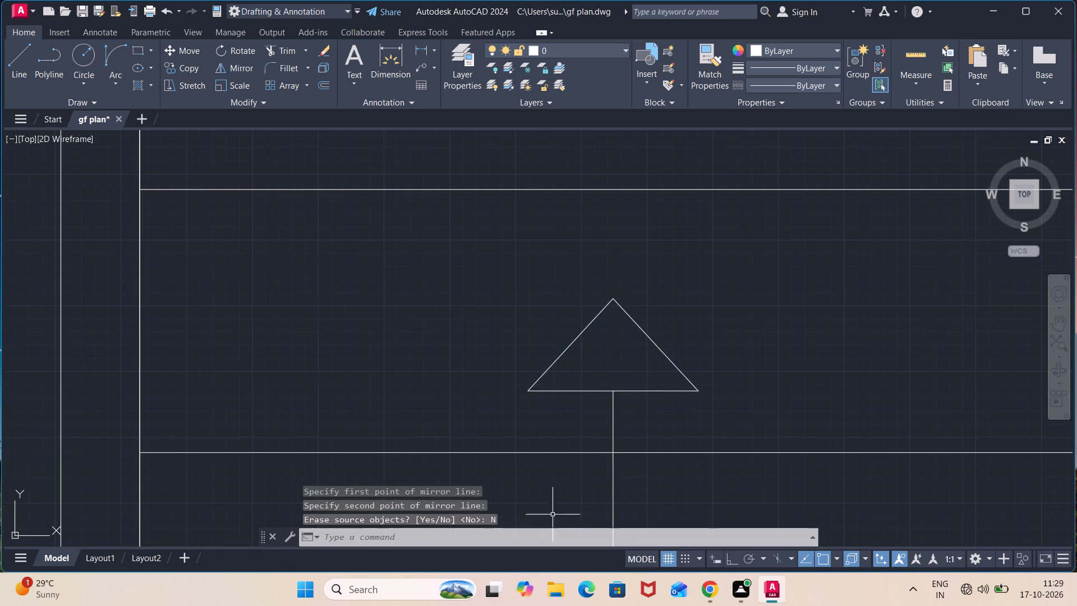
Label the northwest bedroom with single-line text "BED ROOM" and "12'2"X10'" beneath it, 6" high at 0 rotation.
{"action": "scroll", "coordinate": [643, 452], "scroll_direction": "down", "scroll_amount": 4}
{"action": "middle_click_drag", "start_coordinate": [730, 407], "coordinate": [731, 295]}
{"action": "scroll", "coordinate": [782, 363], "scroll_direction": "down", "scroll_amount": 2}
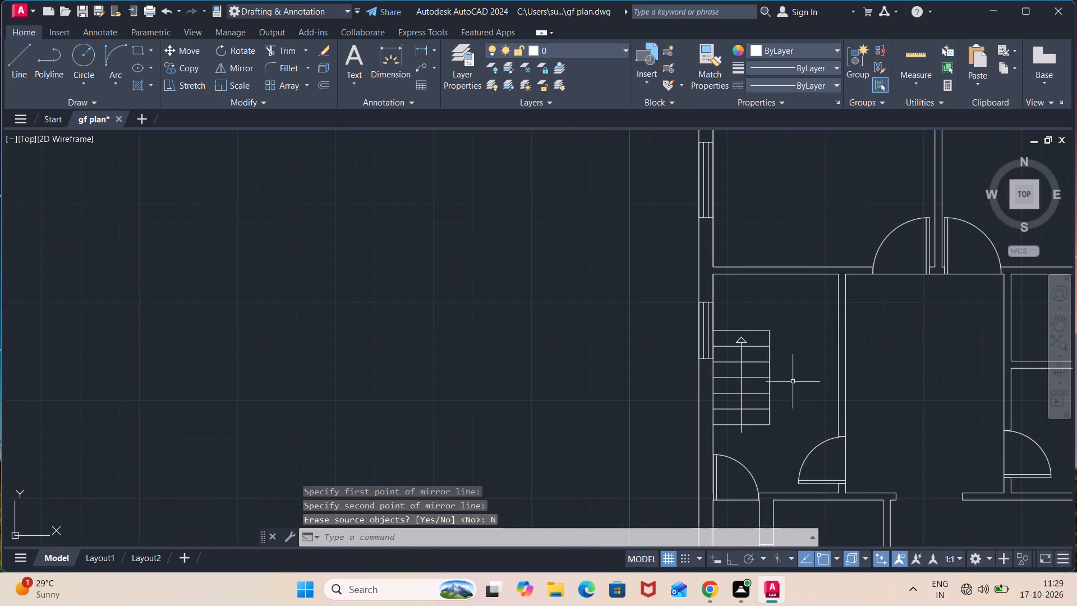
{"action": "middle_click_drag", "start_coordinate": [794, 388], "coordinate": [706, 419]}
{"action": "middle_click_drag", "start_coordinate": [840, 369], "coordinate": [794, 343]}
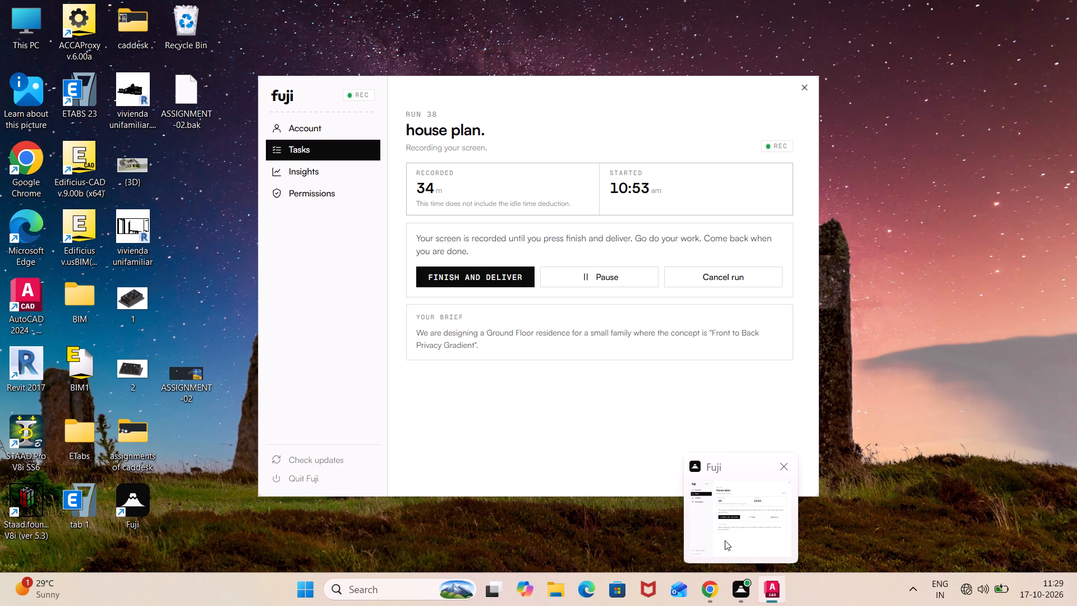
{"action": "scroll", "coordinate": [751, 381], "scroll_direction": "down", "scroll_amount": 2}
{"action": "middle_click_drag", "start_coordinate": [751, 380], "coordinate": [707, 348]}
{"action": "scroll", "coordinate": [690, 271], "scroll_direction": "up", "scroll_amount": 3}
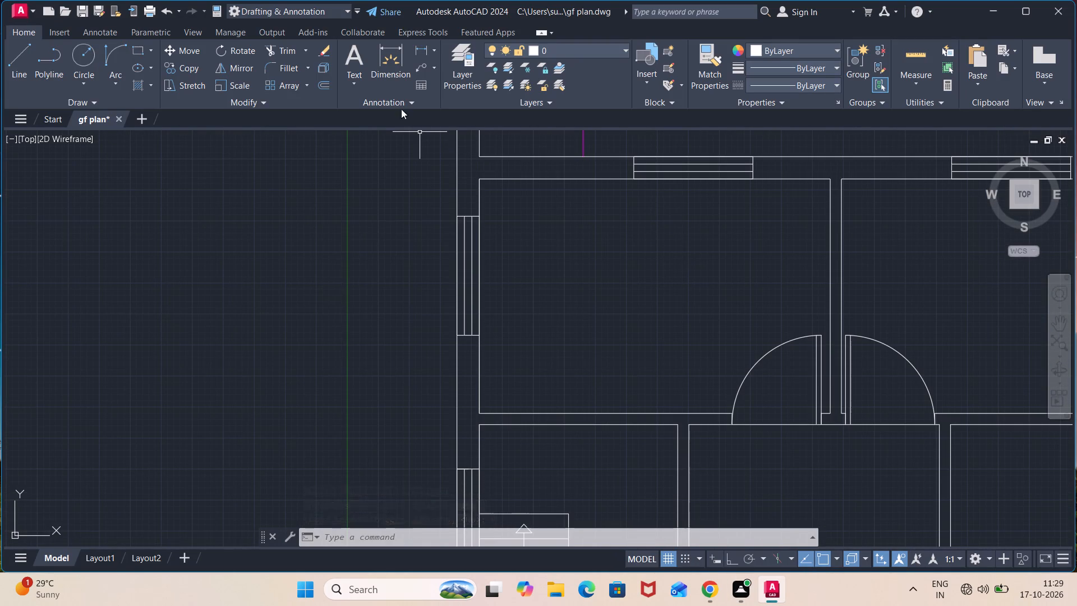
{"action": "left_click", "coordinate": [350, 79]}
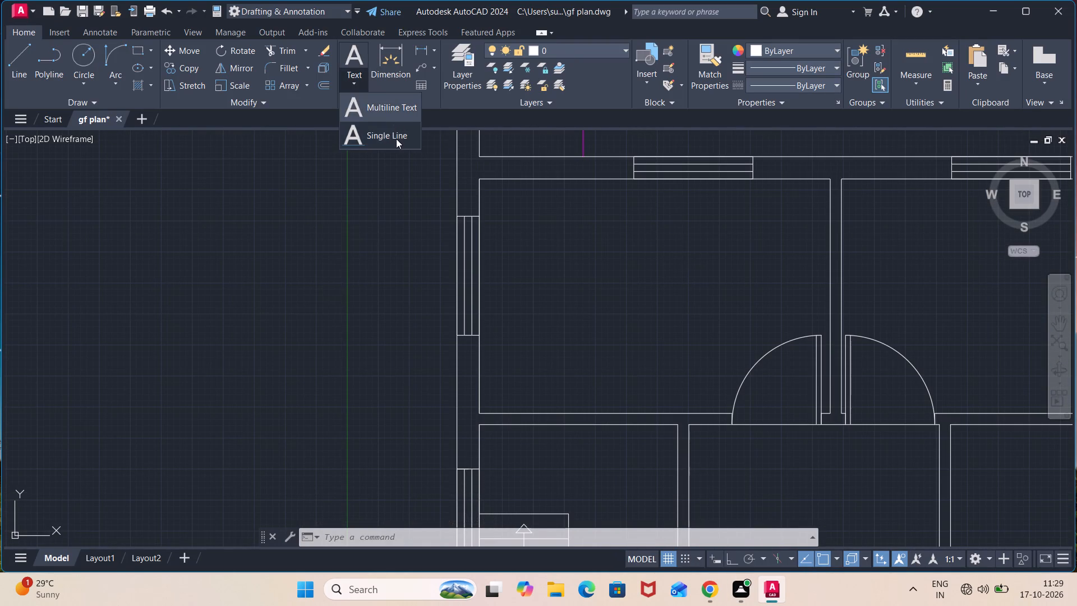
{"action": "left_click", "coordinate": [396, 139]}
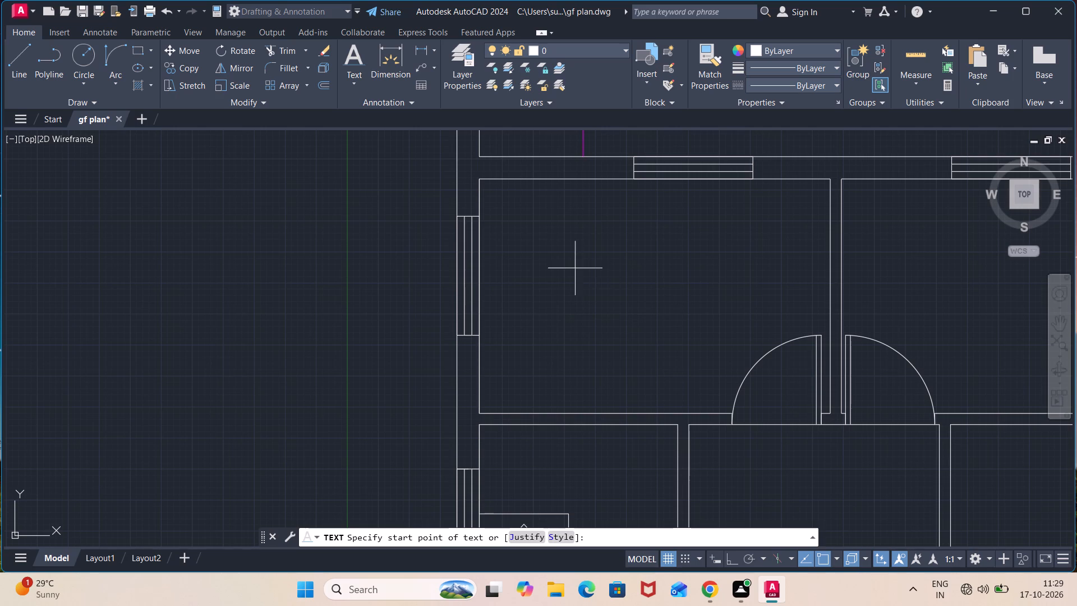
{"action": "left_click", "coordinate": [565, 266]}
{"action": "type", "text": "6\""}
{"action": "key", "text": "Return"}
{"action": "key", "text": "0"}
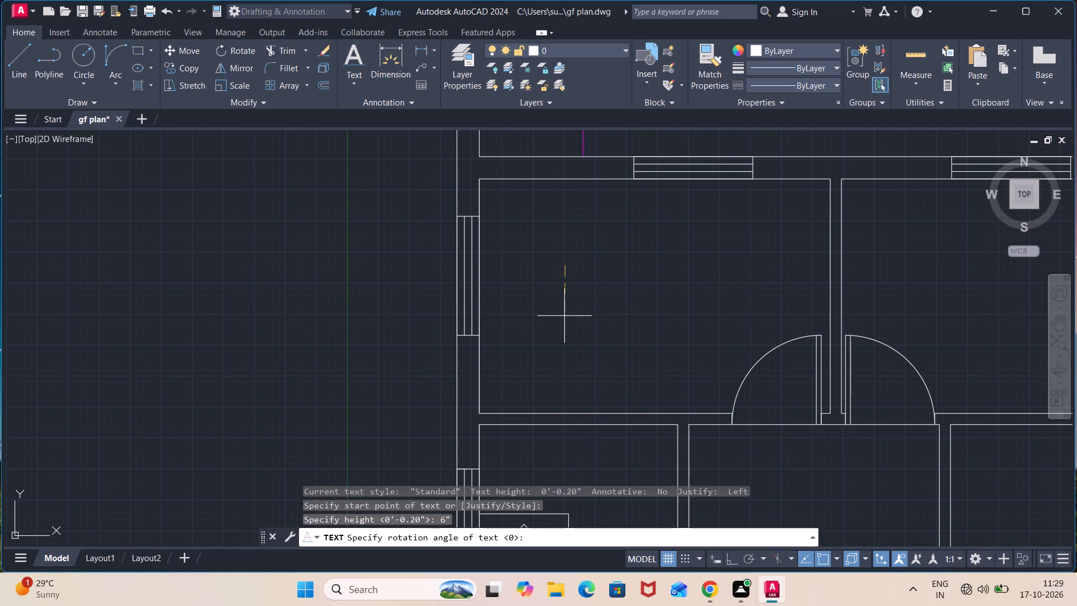
{"action": "key", "text": "Return"}
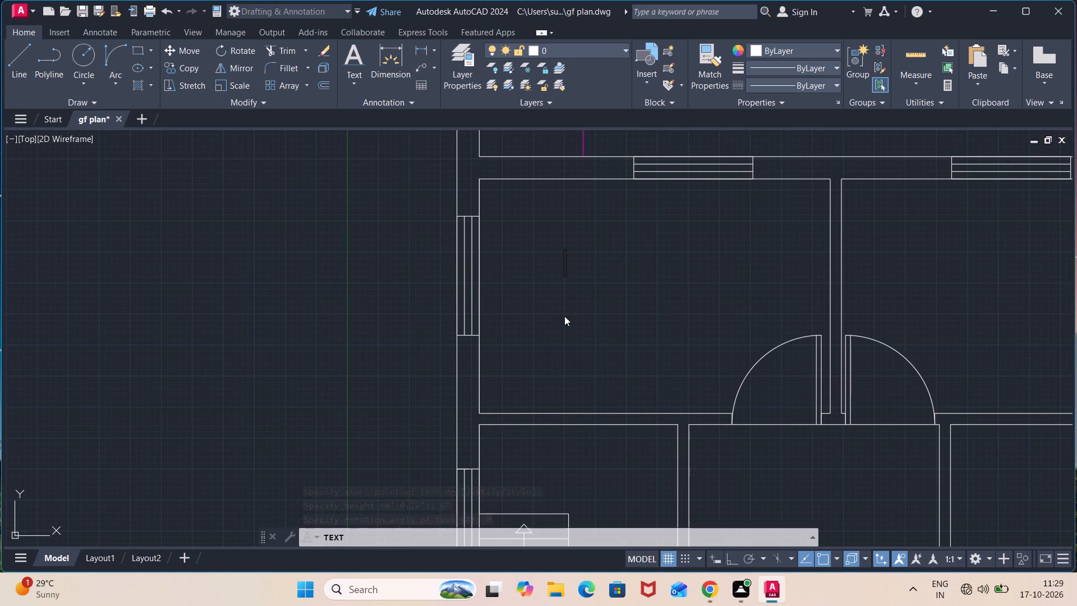
{"action": "left_click", "coordinate": [538, 361]}
{"action": "key", "text": "b"}
{"action": "key", "text": "BackSpace"}
{"action": "type", "text": "BED ROOM"}
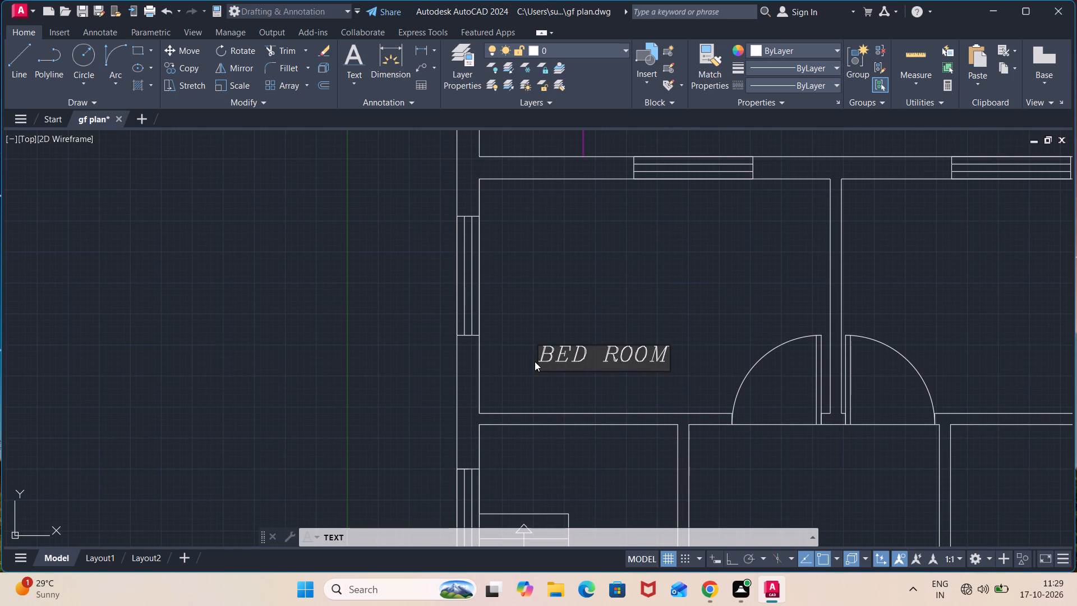
{"action": "key", "text": "Return"}
{"action": "type", "text": "12'2\""}
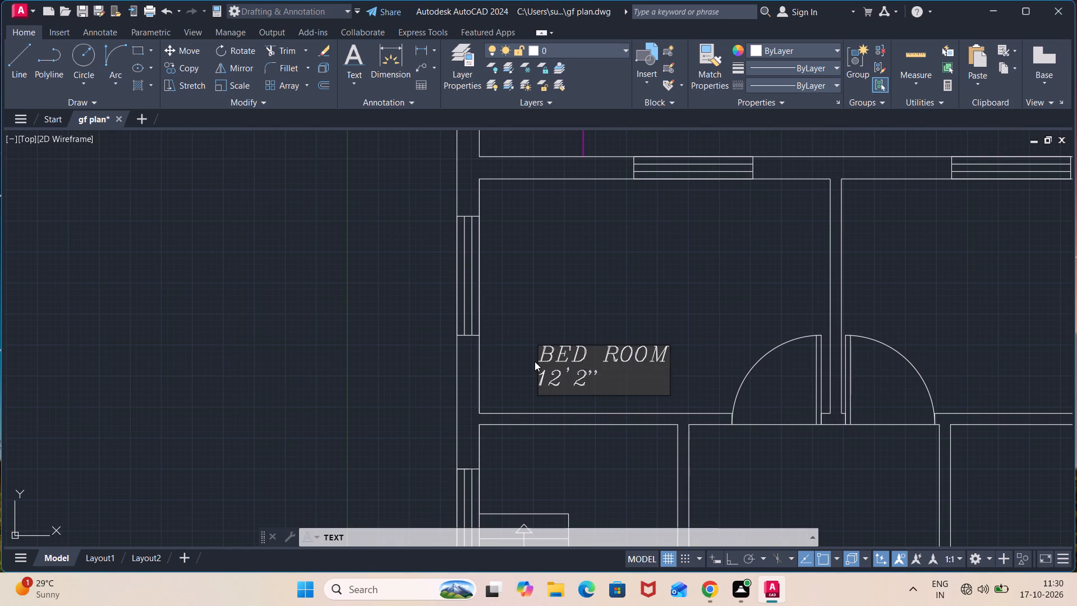
{"action": "key", "text": "x"}
{"action": "type", "text": "10'"}
Label the staircase room with "STAIR CASE" and "6'X12'" beneath it, in the space above the top tread.
{"action": "scroll", "coordinate": [1001, 338], "scroll_direction": "down", "scroll_amount": 2}
{"action": "middle_click_drag", "start_coordinate": [999, 349], "coordinate": [863, 250]}
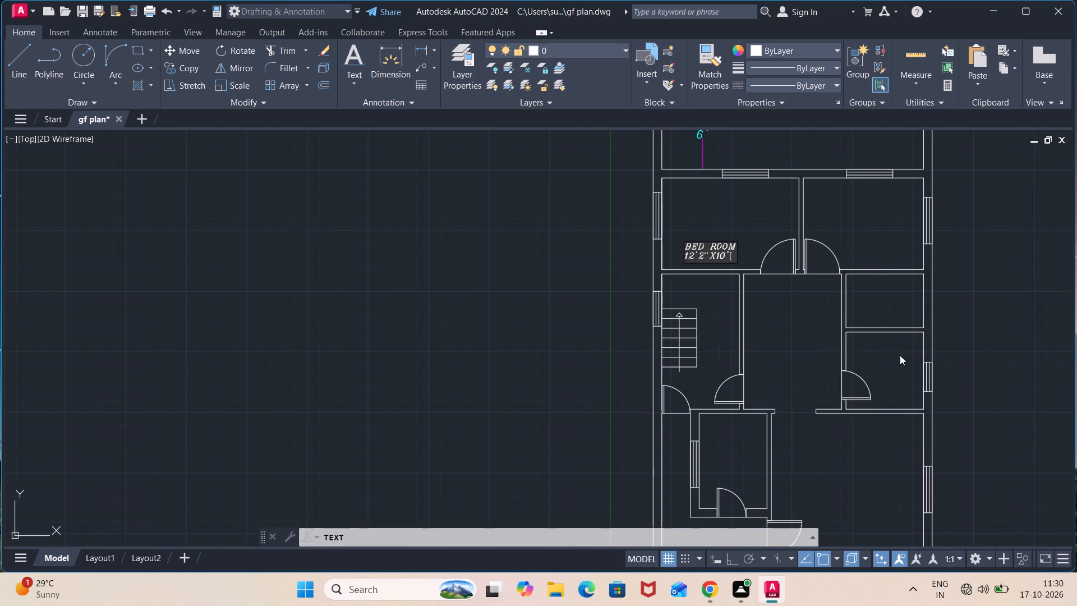
{"action": "scroll", "coordinate": [707, 368], "scroll_direction": "up", "scroll_amount": 2}
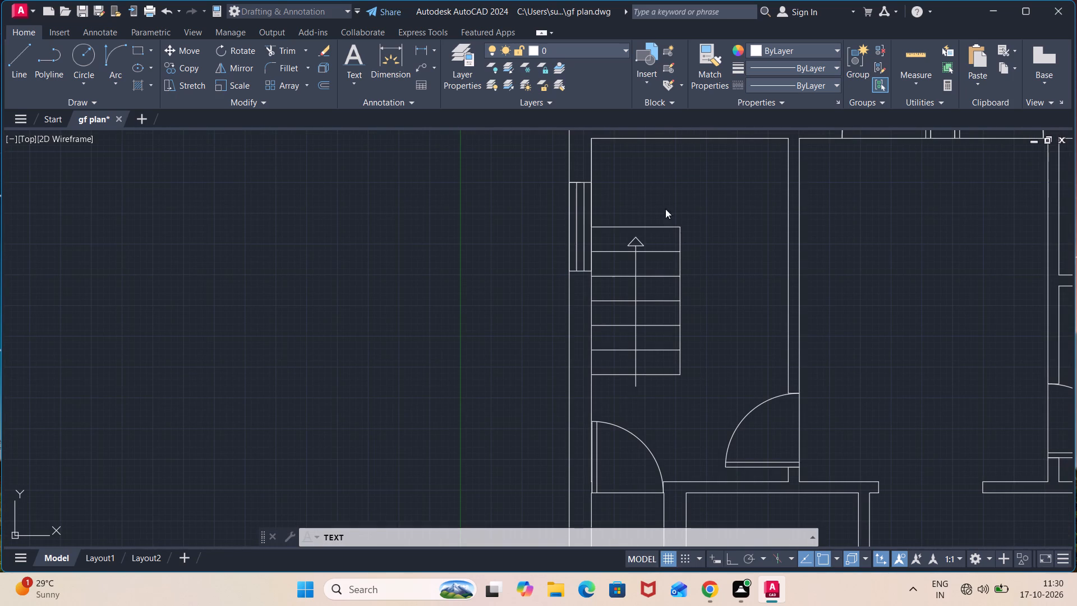
{"action": "left_click", "coordinate": [634, 169]}
{"action": "type", "text": "STAI"}
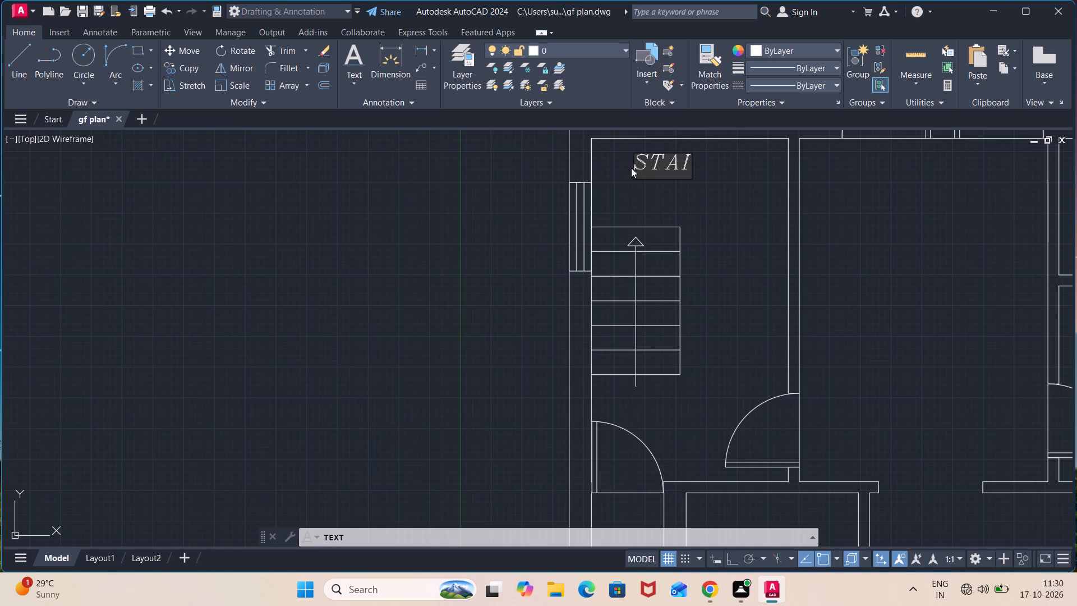
{"action": "key", "text": "r"}
{"action": "key", "text": "space"}
{"action": "type", "text": "CASE"}
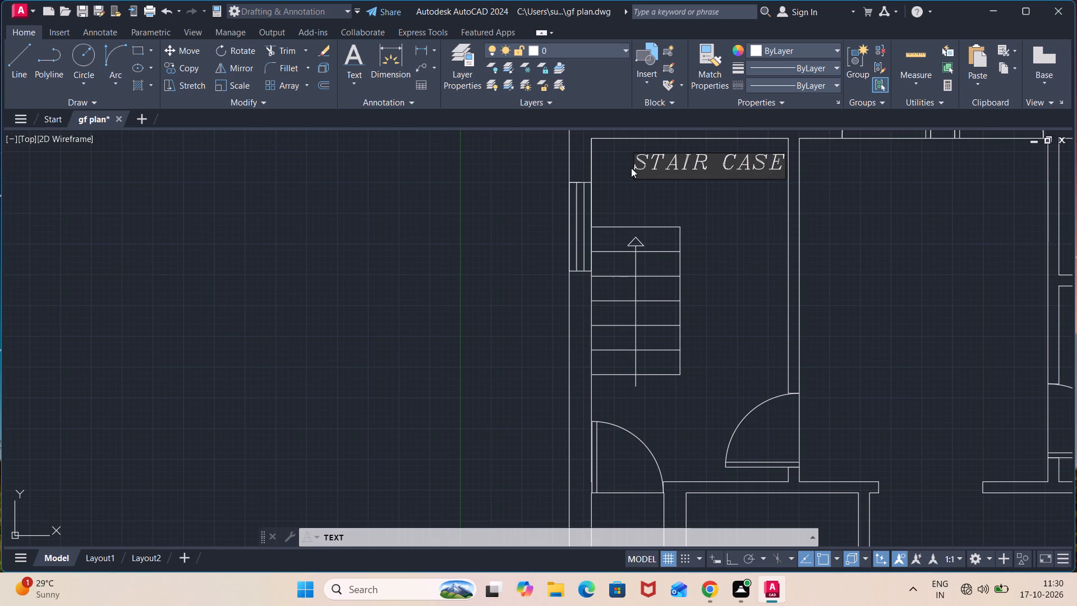
{"action": "key", "text": "Return"}
{"action": "type", "text": "6'X"}
{"action": "type", "text": "12'"}
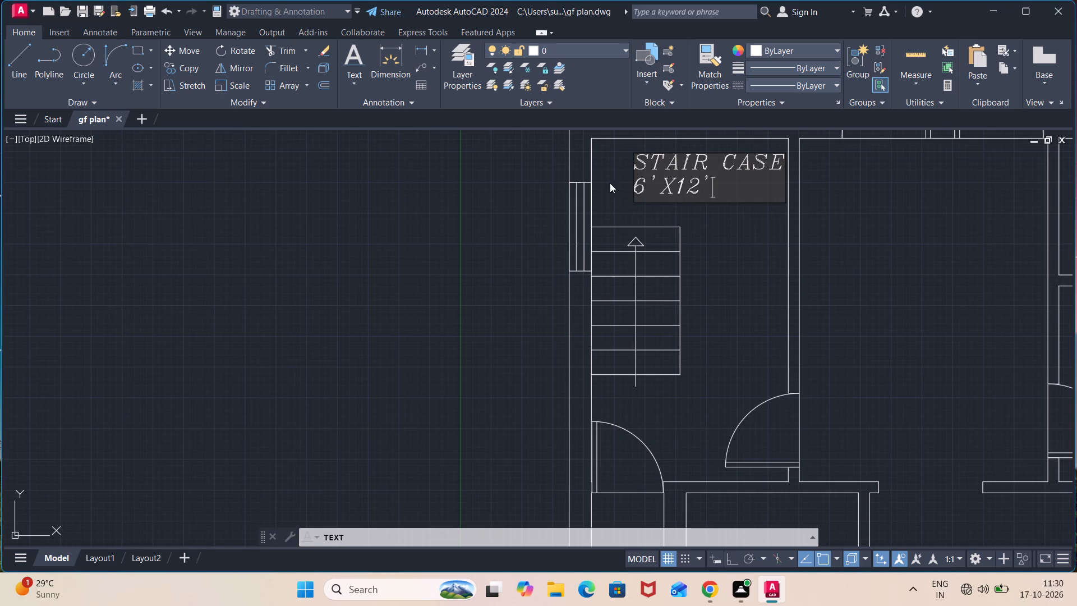
{"action": "left_click", "coordinate": [446, 260]}
{"action": "key", "text": "Escape"}
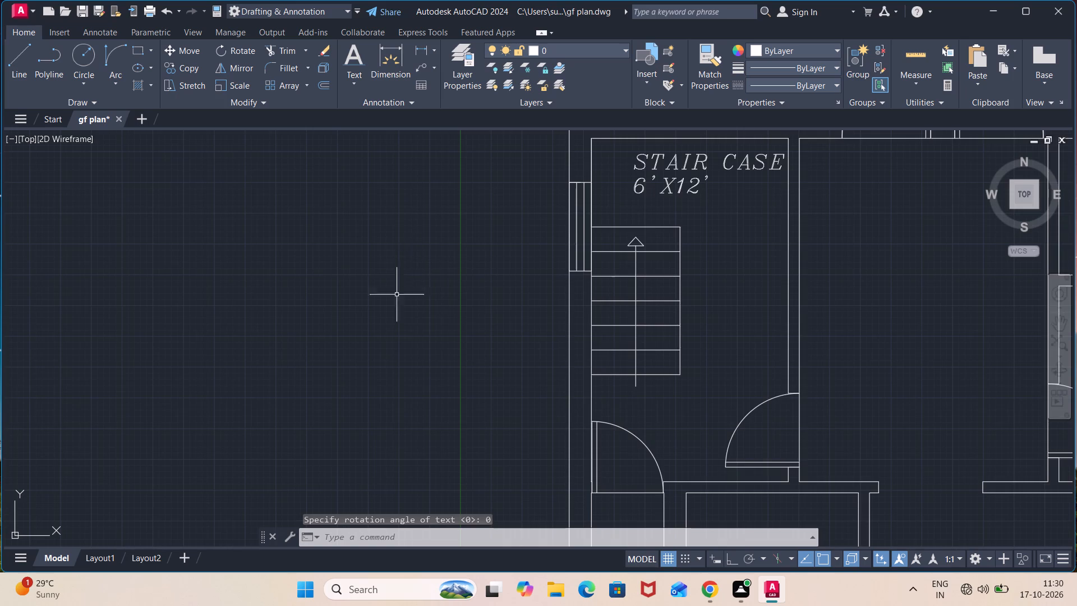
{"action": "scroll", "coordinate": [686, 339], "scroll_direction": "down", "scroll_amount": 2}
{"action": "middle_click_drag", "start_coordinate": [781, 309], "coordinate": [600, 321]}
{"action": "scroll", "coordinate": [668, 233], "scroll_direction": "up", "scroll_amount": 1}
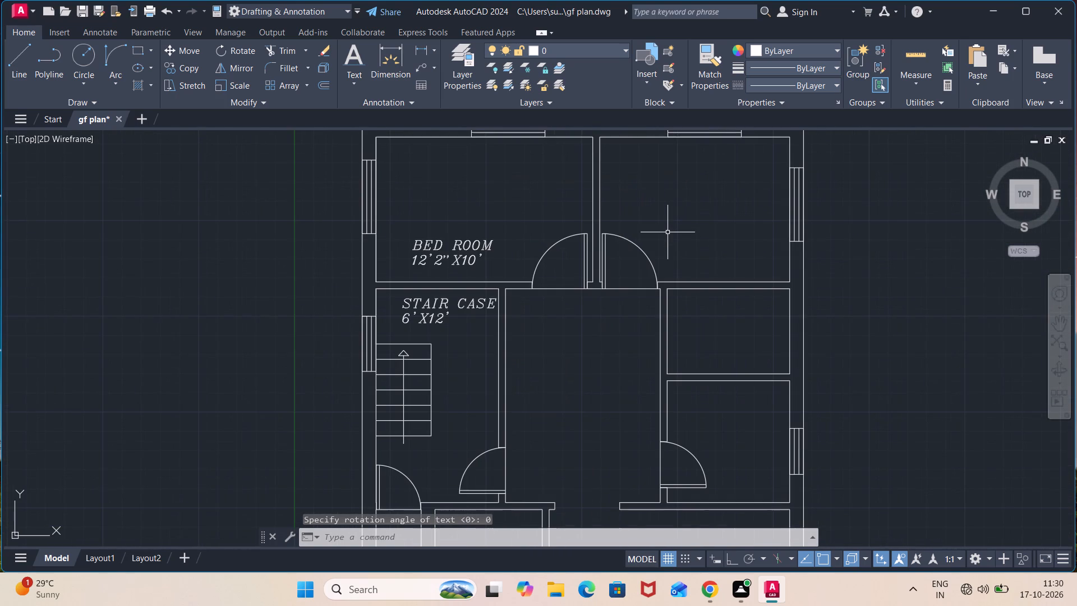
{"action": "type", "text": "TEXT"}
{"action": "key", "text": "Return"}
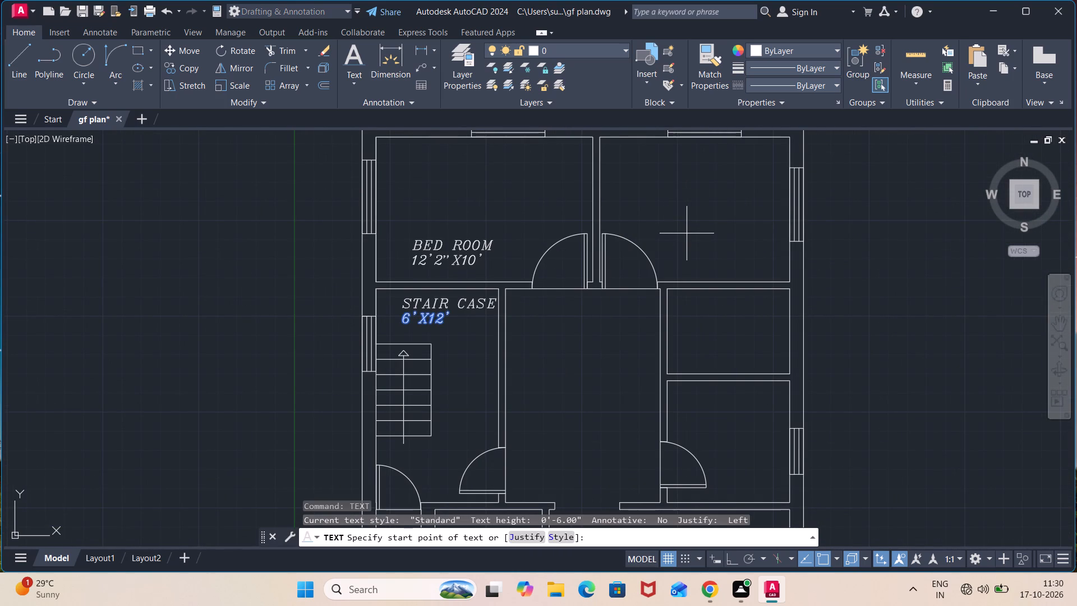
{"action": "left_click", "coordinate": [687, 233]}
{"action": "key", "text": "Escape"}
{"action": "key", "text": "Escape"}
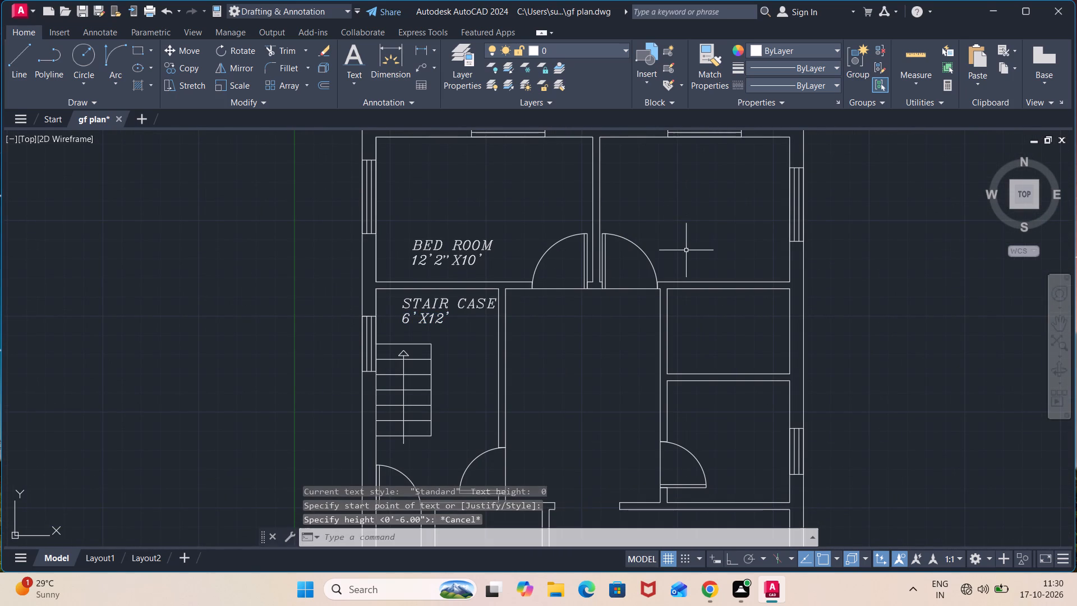
Label the northeast bedroom with single-line text "BED ROOM" and "10'10"X10'" beneath it, 6" high at 0 rotation.
{"action": "left_click", "coordinate": [362, 84]}
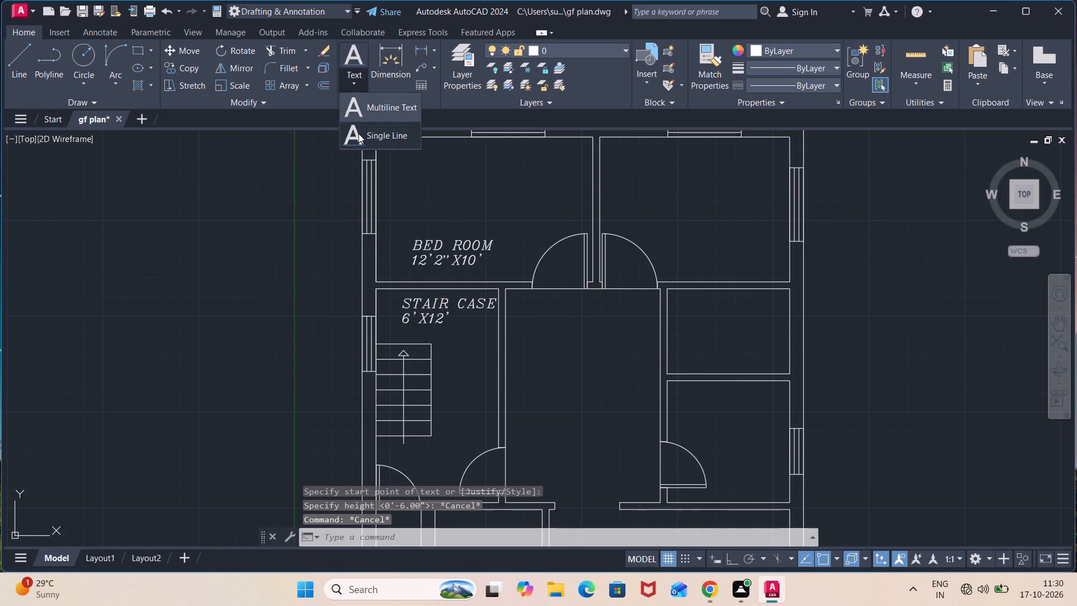
{"action": "left_click", "coordinate": [358, 134]}
{"action": "left_click", "coordinate": [670, 233]}
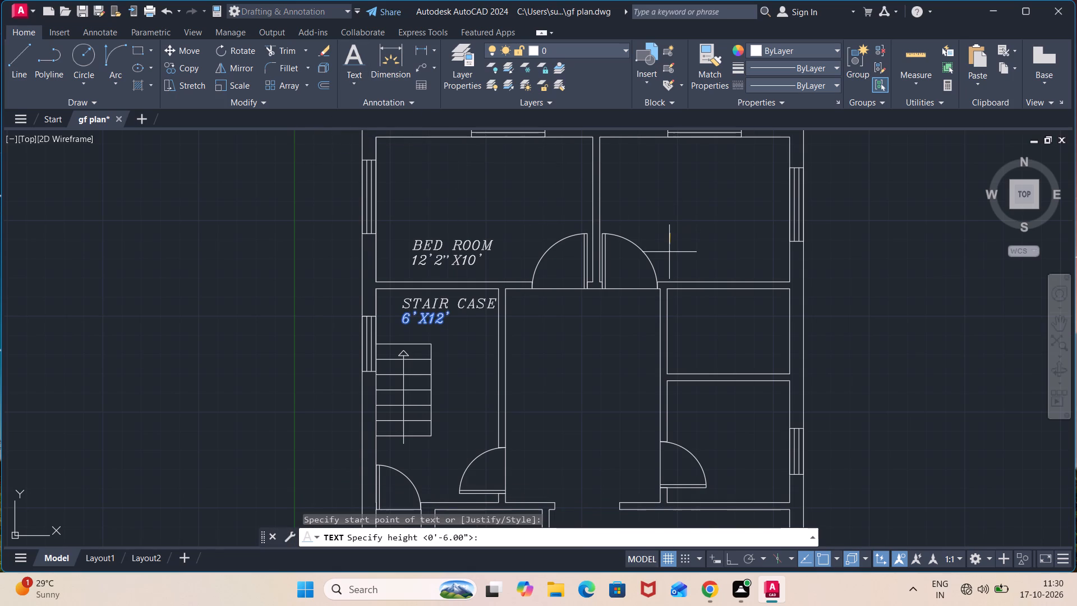
{"action": "type", "text": "6\""}
{"action": "key", "text": "Return"}
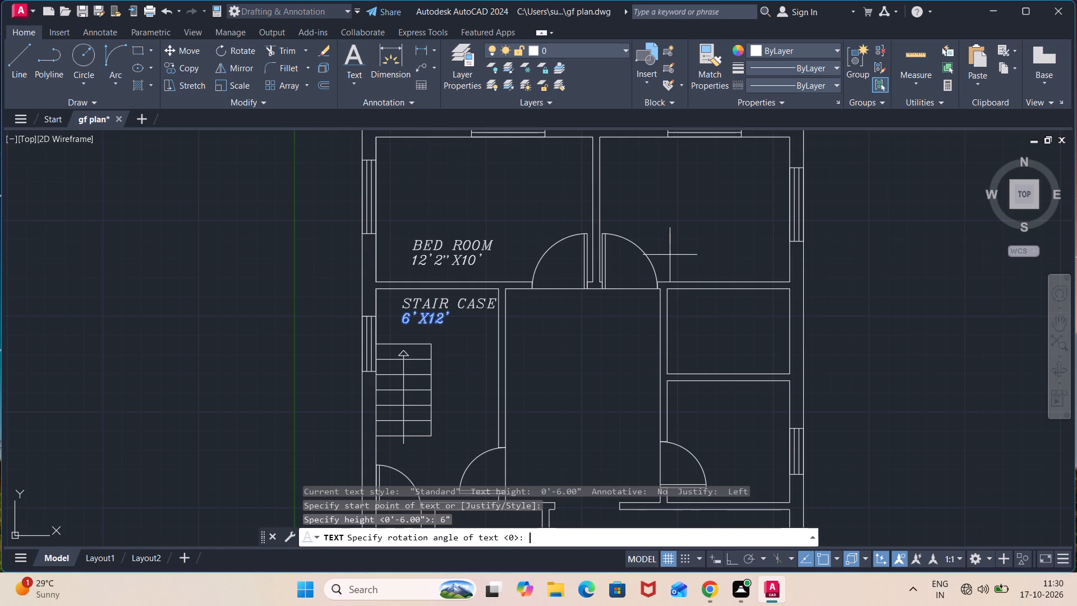
{"action": "key", "text": "0"}
{"action": "key", "text": "Return"}
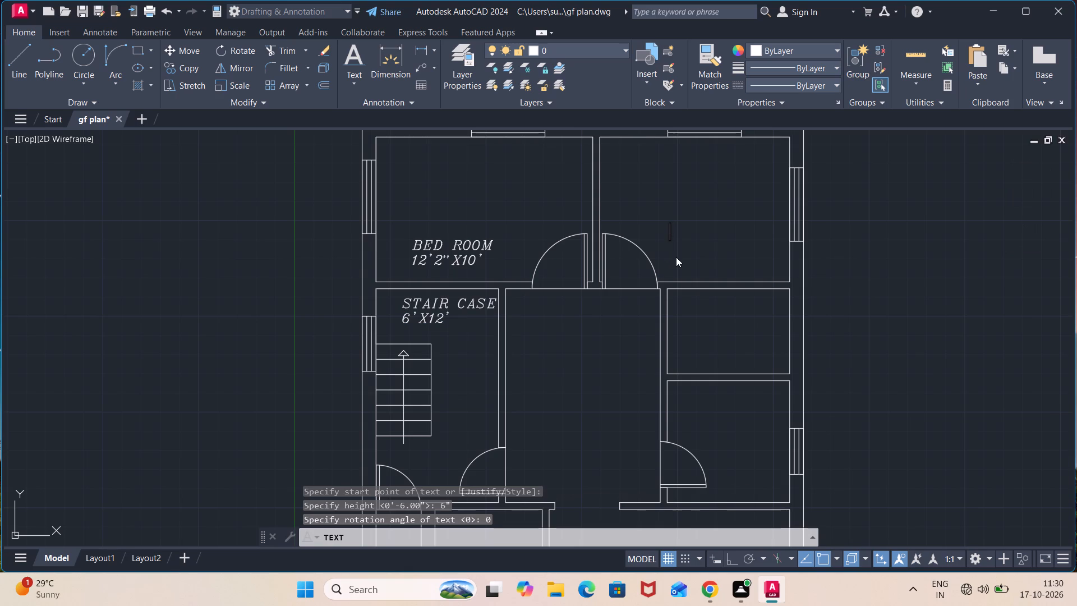
{"action": "left_click", "coordinate": [671, 254]}
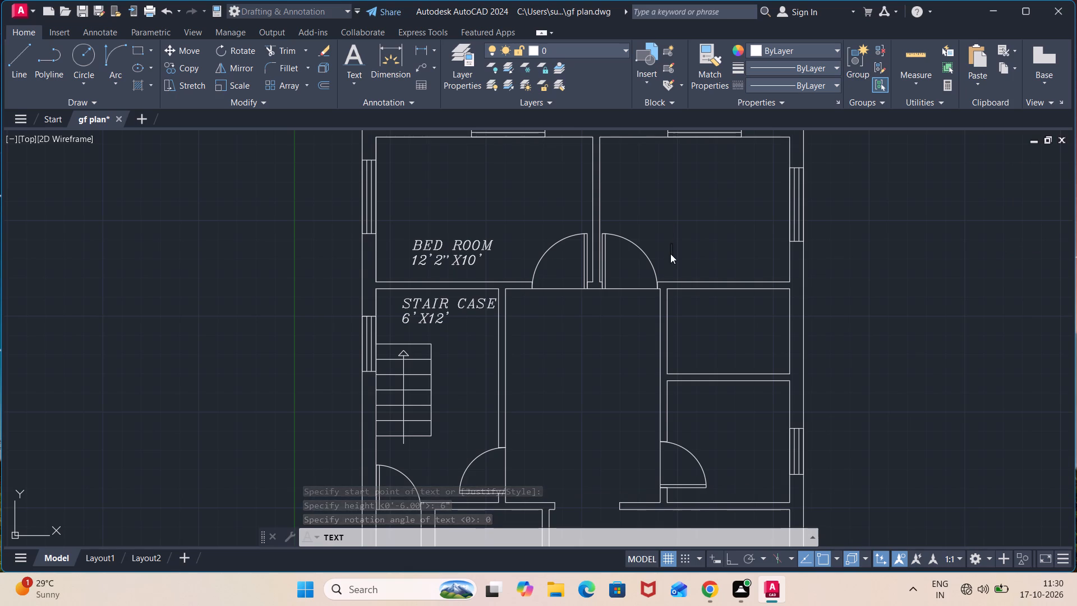
{"action": "type", "text": "BED ROOM"}
{"action": "key", "text": "Return"}
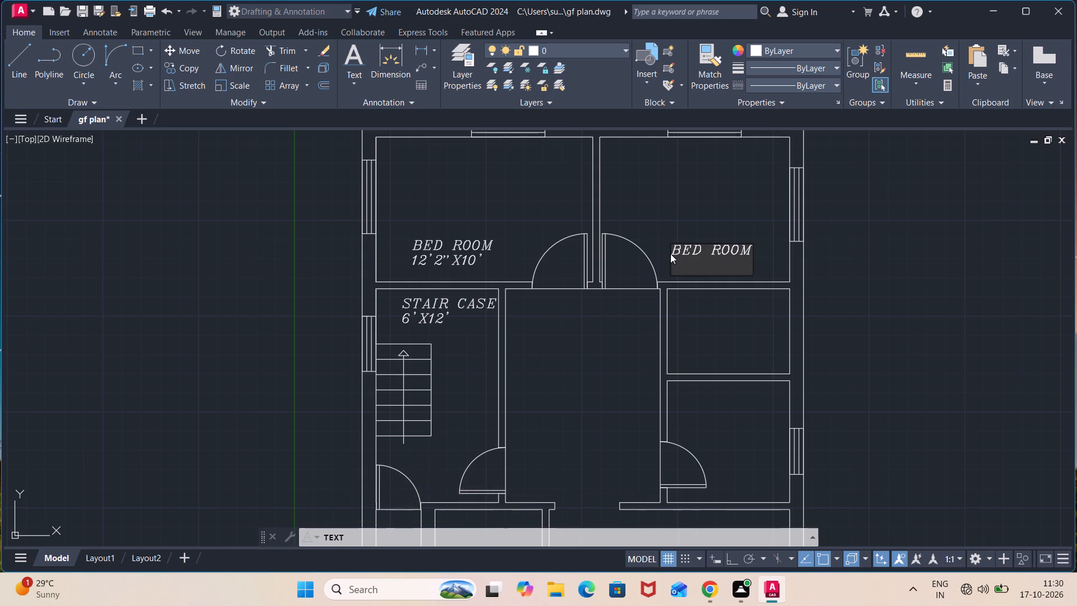
{"action": "type", "text": "10'X"}
{"action": "key", "text": "BackSpace"}
{"action": "type", "text": "10\""}
{"action": "key", "text": "x"}
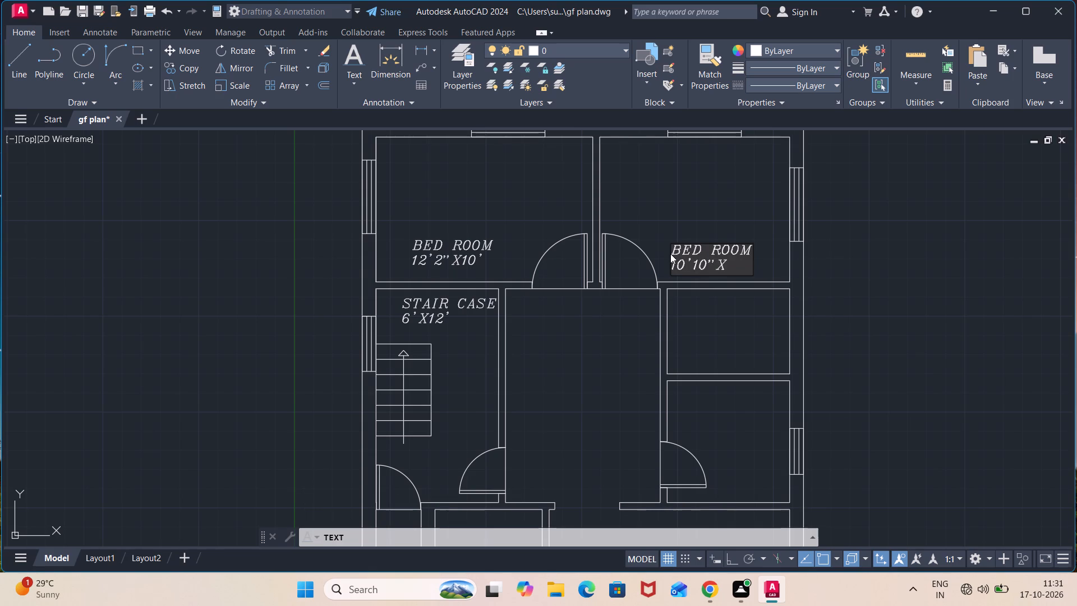
{"action": "type", "text": "10'"}
Label the small room south of the staircase with "KITCHEN" and "6'7"X8'11"" beneath it, near its upper wall, and finish the text.
{"action": "scroll", "coordinate": [735, 425], "scroll_direction": "down", "scroll_amount": 1}
{"action": "middle_click_drag", "start_coordinate": [735, 428], "coordinate": [715, 249]}
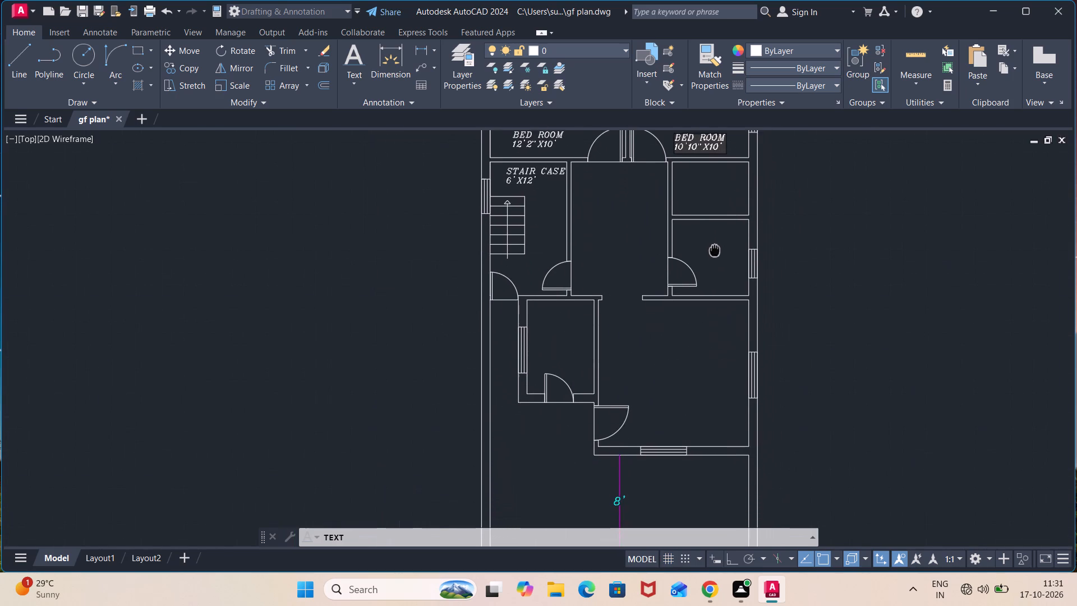
{"action": "middle_click_drag", "start_coordinate": [715, 249], "coordinate": [715, 244]}
{"action": "scroll", "coordinate": [571, 328], "scroll_direction": "up", "scroll_amount": 2}
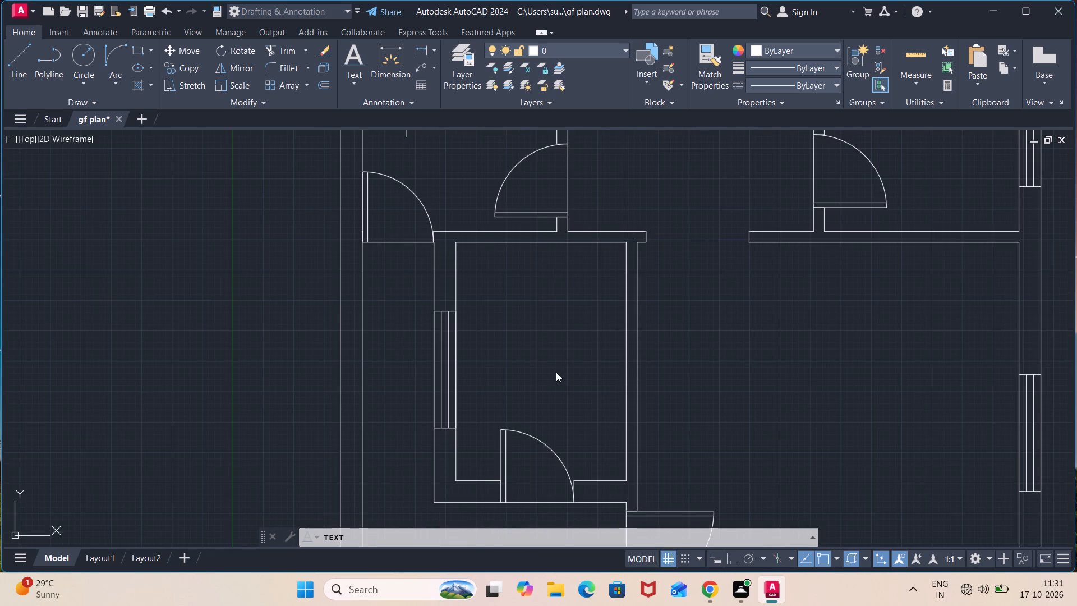
{"action": "left_click", "coordinate": [482, 260]}
{"action": "type", "text": "KIR"}
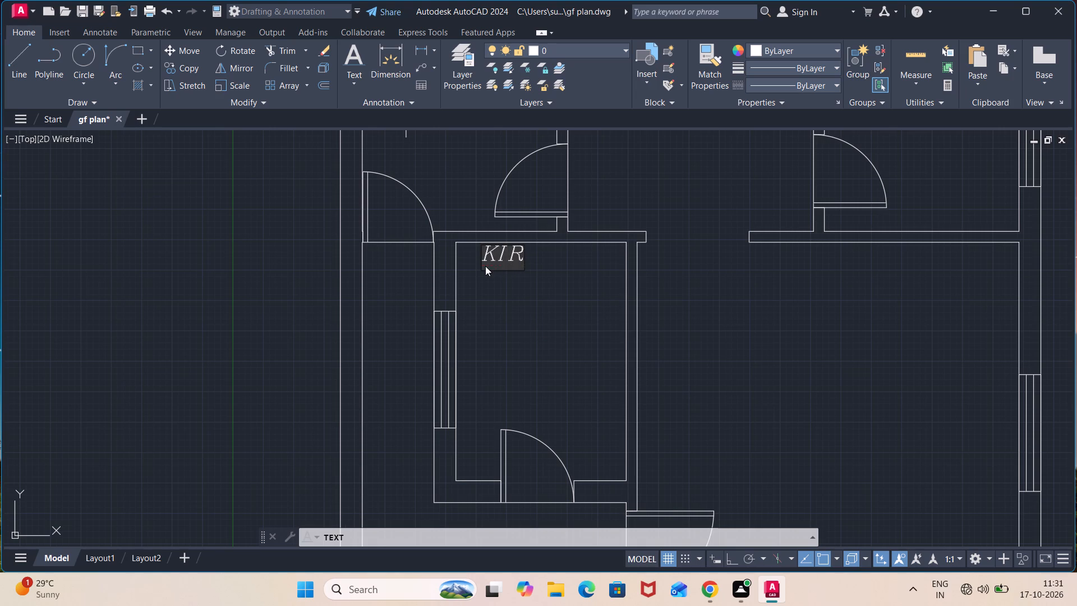
{"action": "key", "text": "BackSpace"}
{"action": "type", "text": "TCHEN"}
{"action": "key", "text": "Return"}
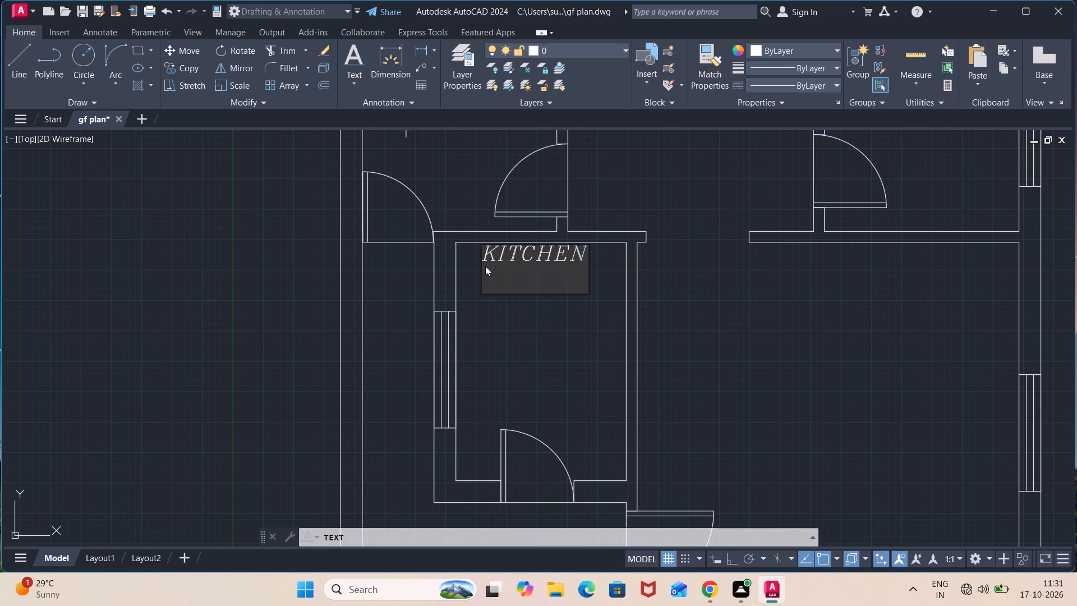
{"action": "key", "text": "6"}
{"action": "type", "text": "'7"}
{"action": "key", "text": "shift+quotedbl"}
{"action": "key", "text": "x"}
{"action": "type", "text": "8'11\""}
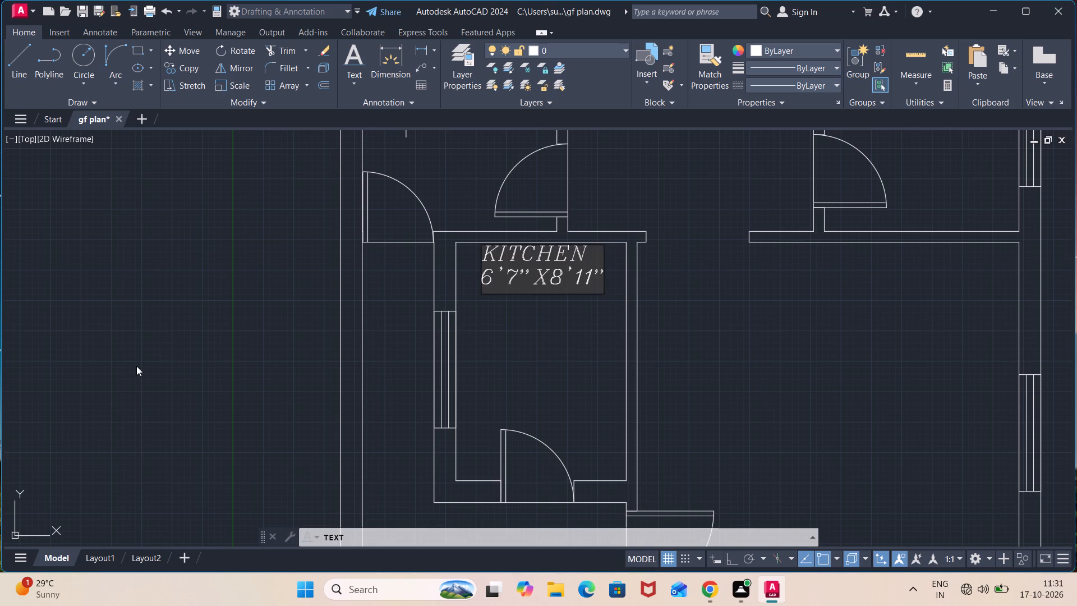
{"action": "left_click", "coordinate": [194, 369]}
{"action": "scroll", "coordinate": [665, 397], "scroll_direction": "down", "scroll_amount": 2}
{"action": "middle_click_drag", "start_coordinate": [687, 374], "coordinate": [617, 401]}
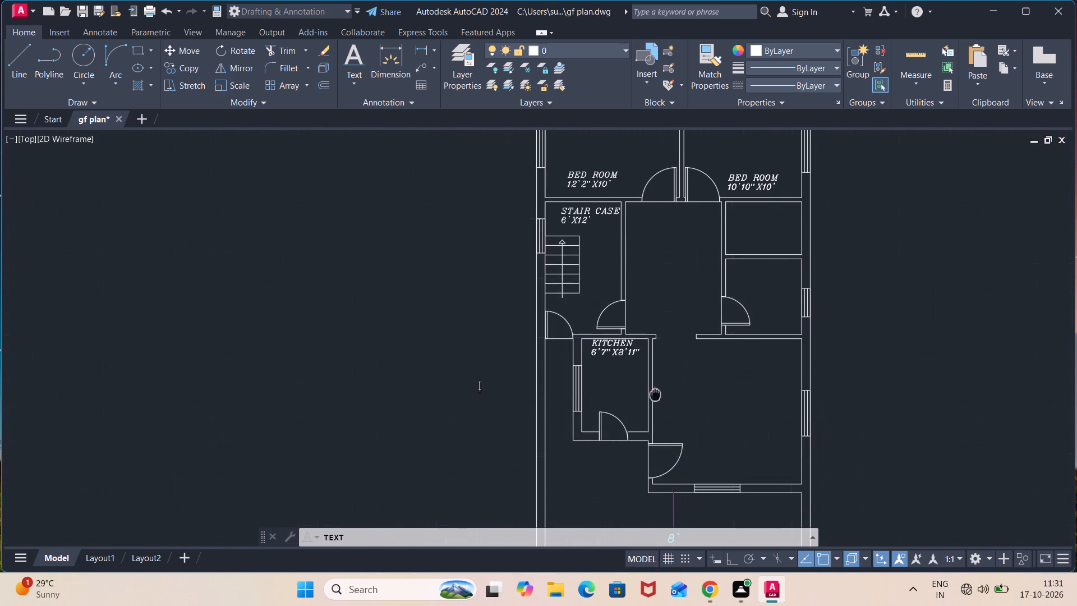
{"action": "middle_click_drag", "start_coordinate": [617, 401], "coordinate": [552, 401]}
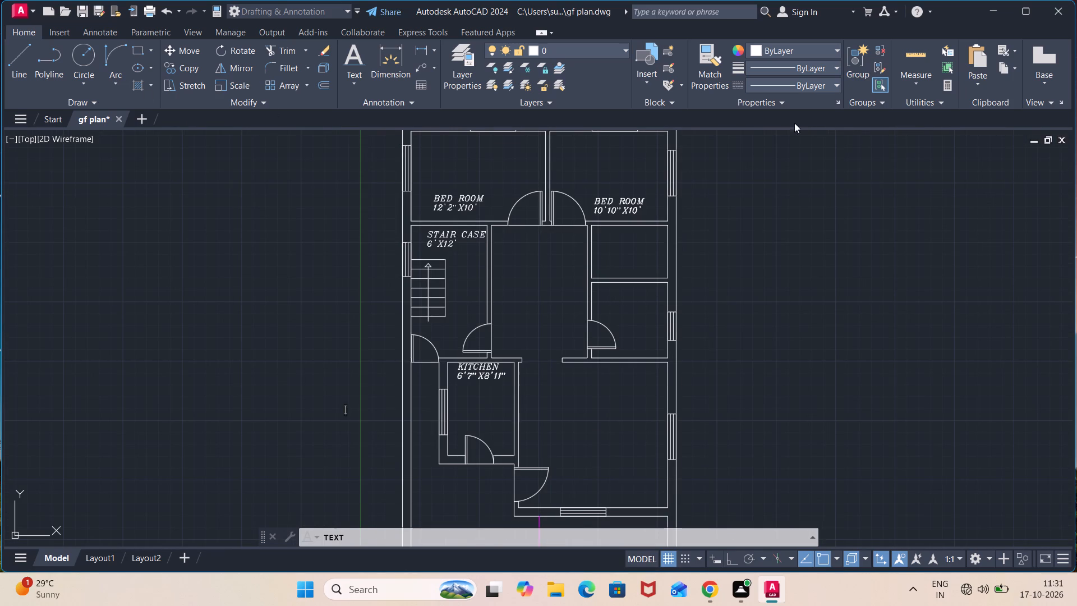
{"action": "left_click", "coordinate": [834, 70]}
{"action": "key", "text": "Escape"}
{"action": "key", "text": "Escape"}
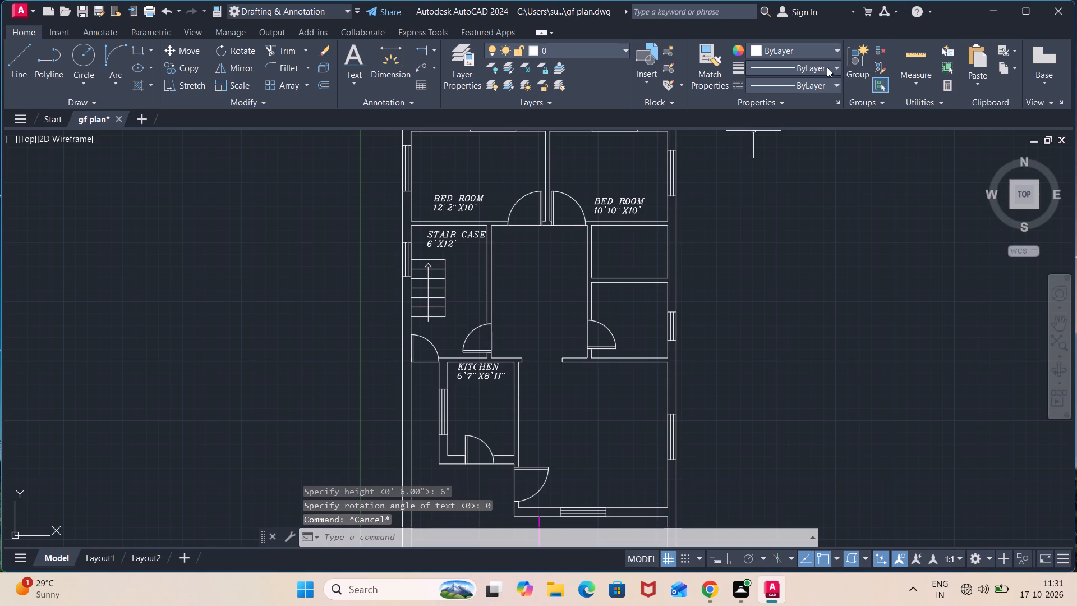
Set the current lineweight to 1.00 mm.
{"action": "left_click", "coordinate": [827, 67]}
{"action": "scroll", "coordinate": [806, 169], "scroll_direction": "down", "scroll_amount": 8}
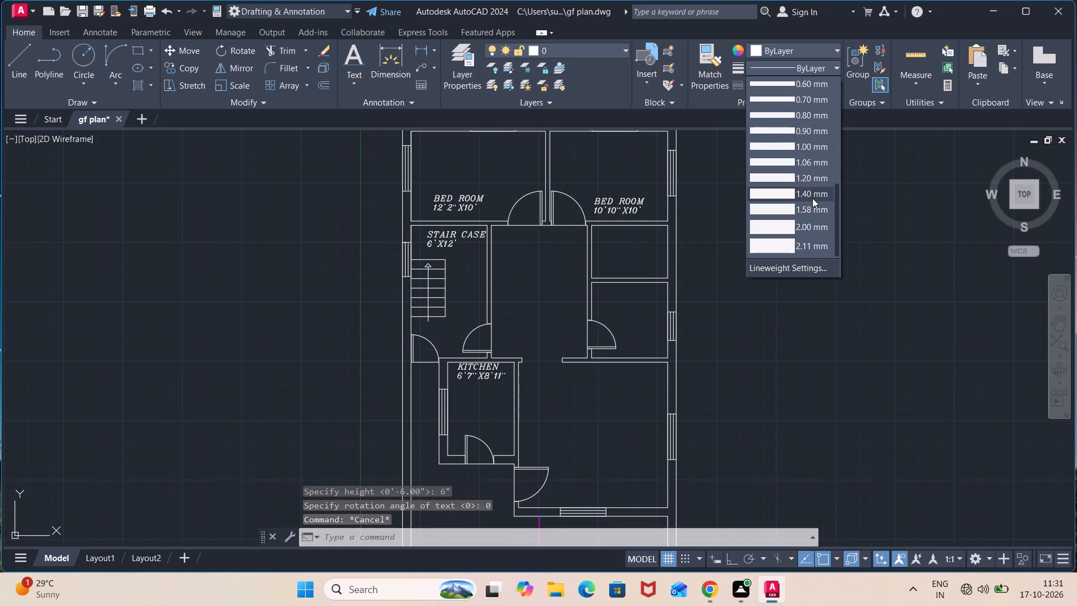
{"action": "scroll", "coordinate": [812, 198], "scroll_direction": "down", "scroll_amount": 4}
{"action": "left_click", "coordinate": [887, 178]}
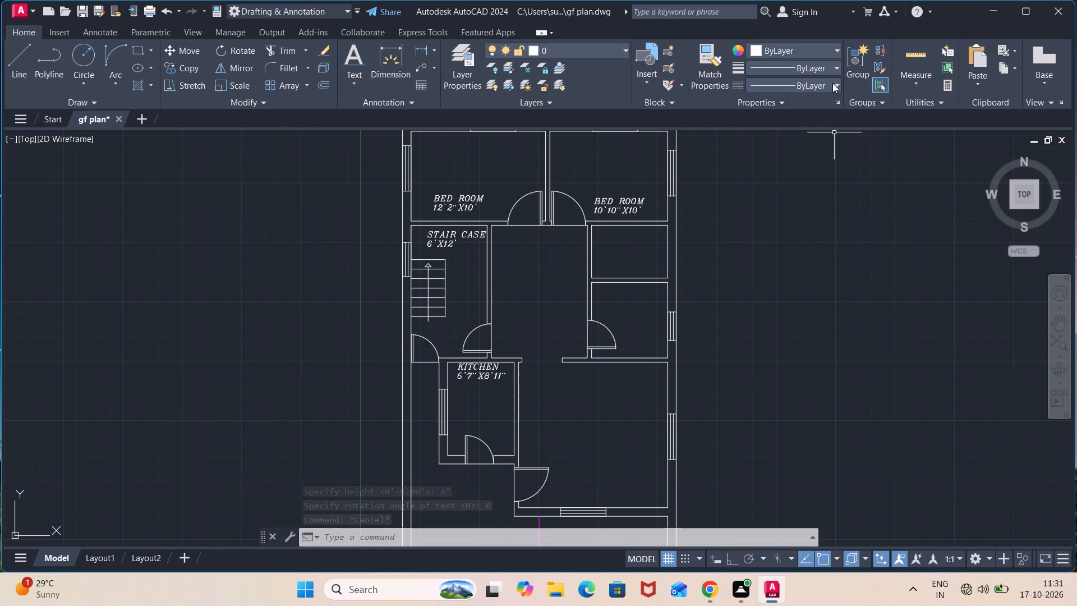
Load the ISO dash linetype ACAD_ISO02W100 and make it the current linetype.
{"action": "left_click", "coordinate": [832, 83]}
{"action": "left_click", "coordinate": [791, 146]}
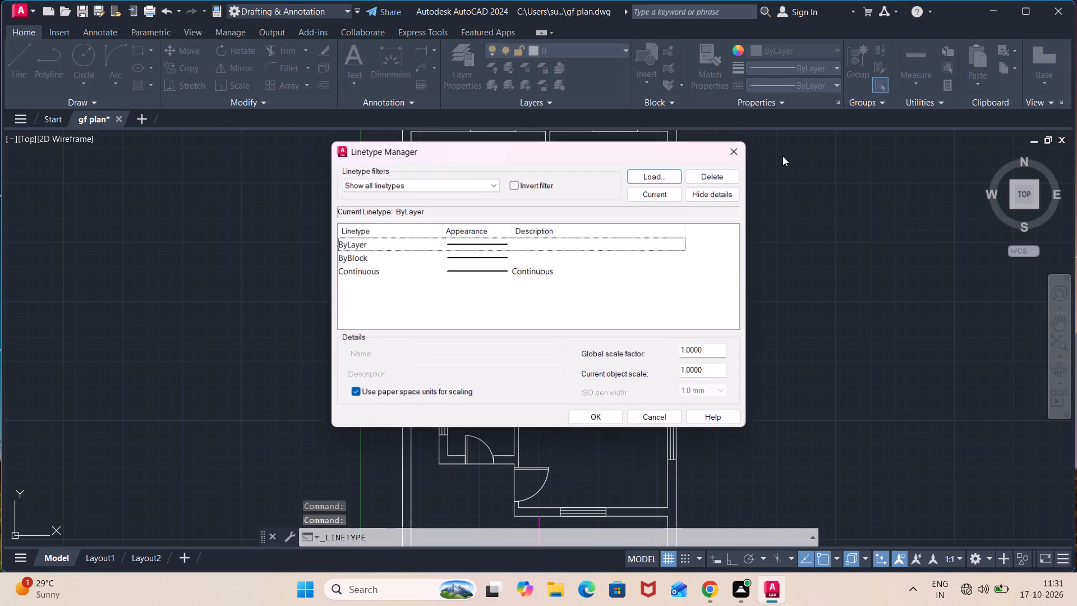
{"action": "left_click", "coordinate": [656, 171]}
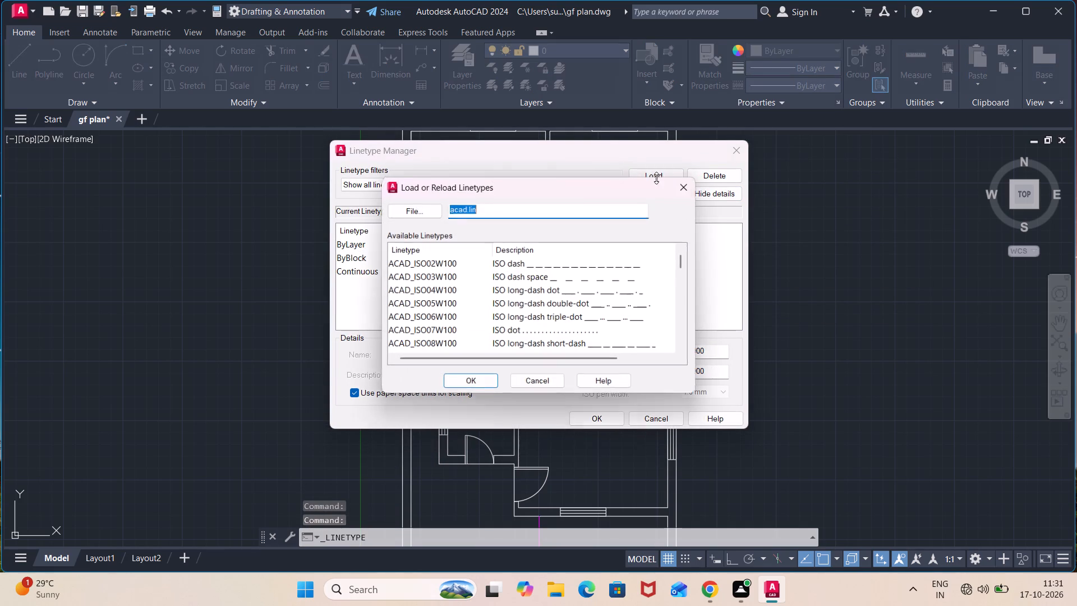
{"action": "left_click", "coordinate": [593, 267]}
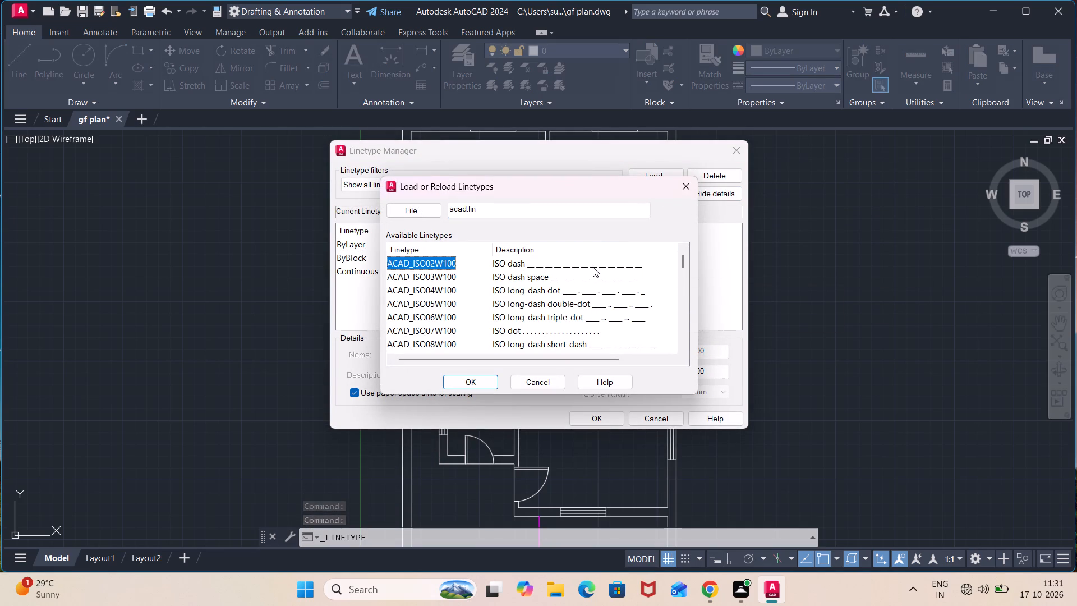
{"action": "left_click", "coordinate": [470, 383]}
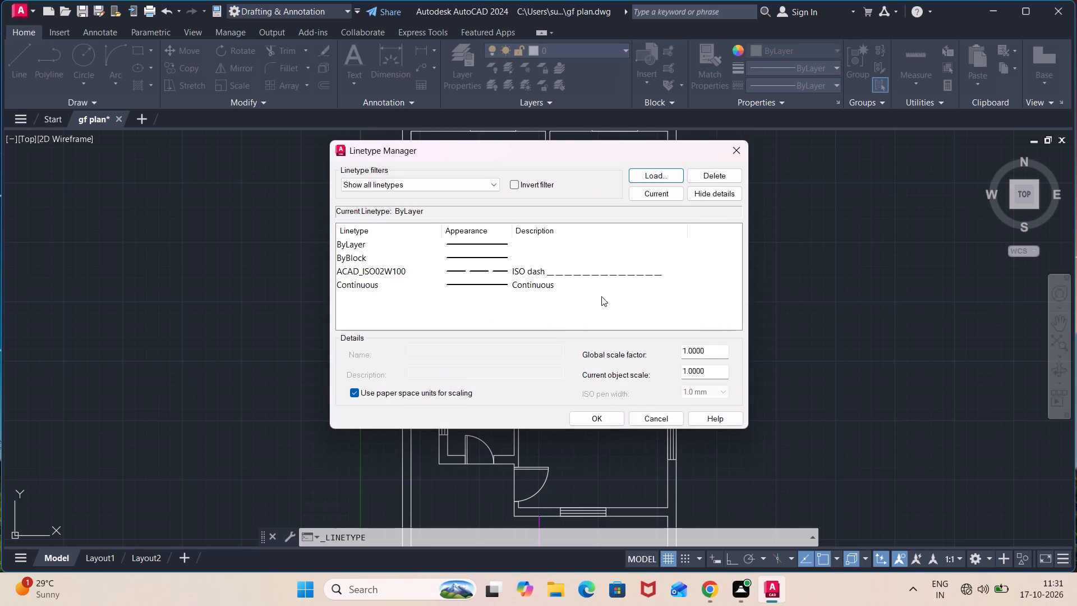
{"action": "left_click", "coordinate": [636, 275]}
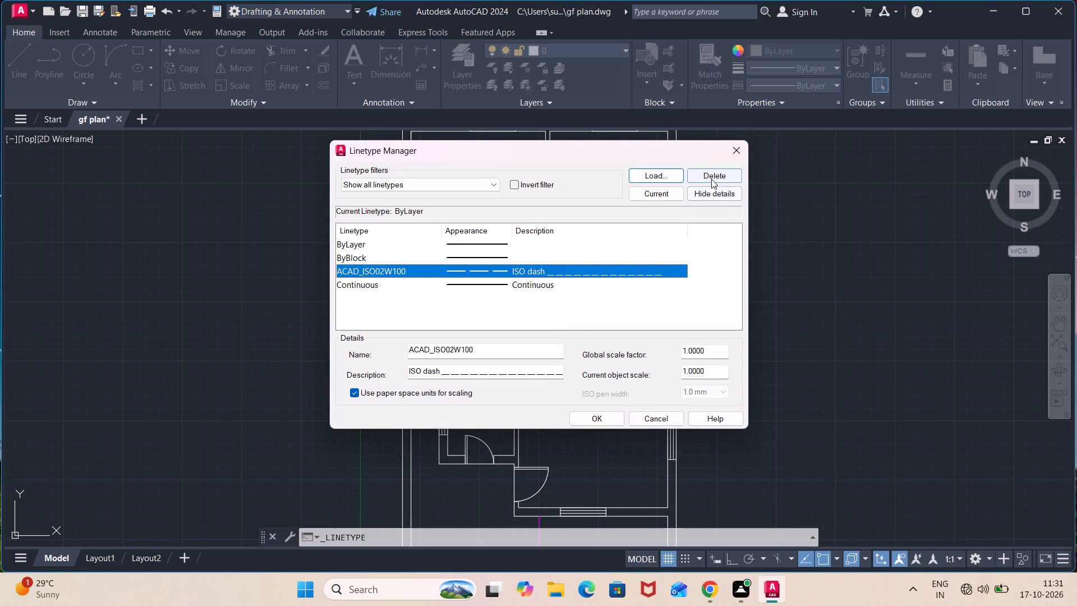
{"action": "left_click", "coordinate": [667, 192]}
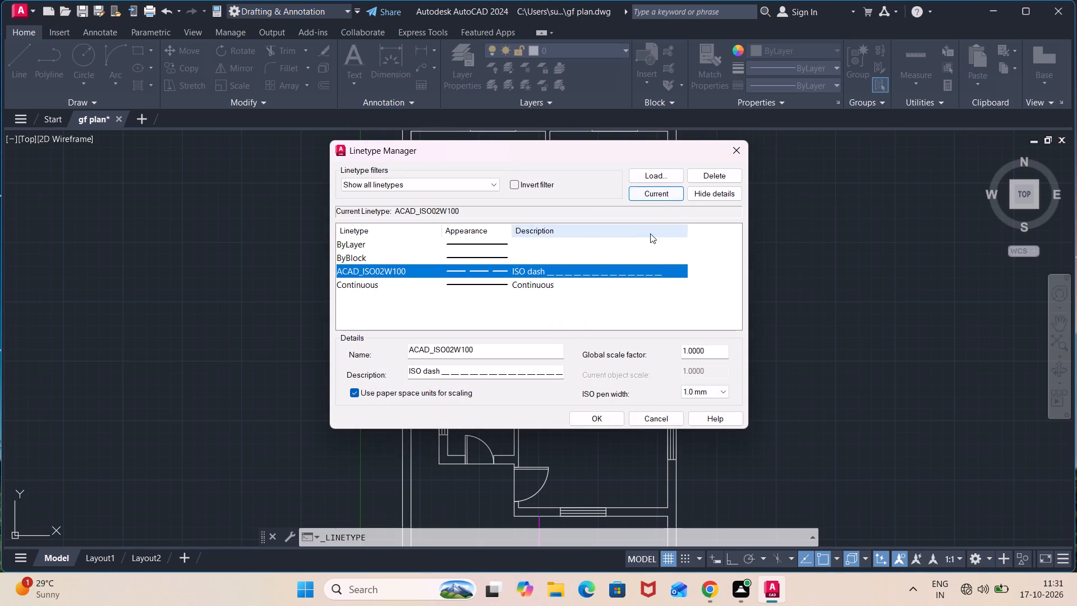
{"action": "left_click", "coordinate": [601, 418]}
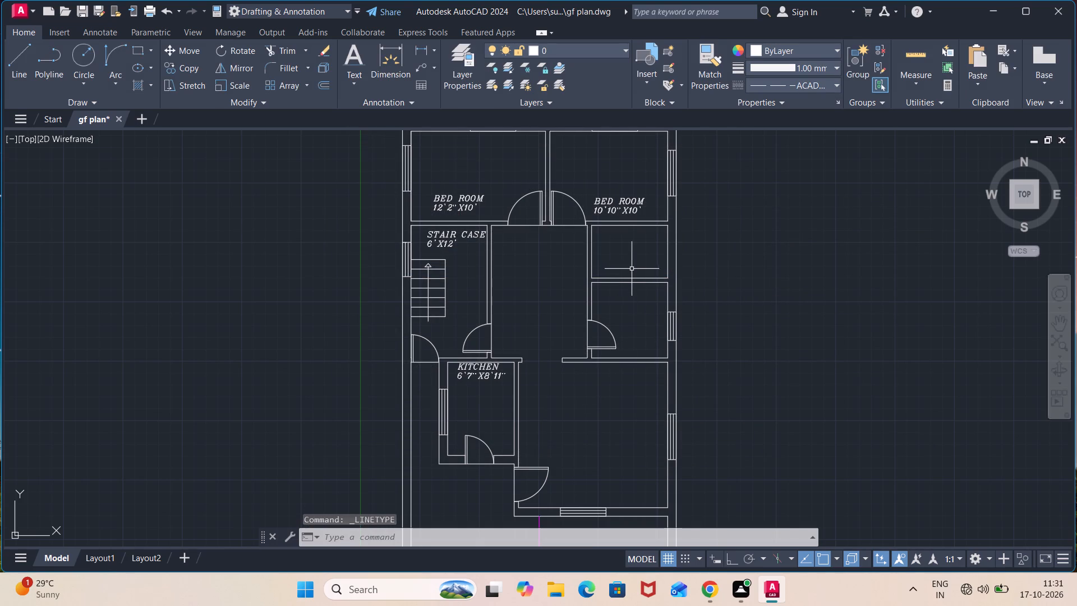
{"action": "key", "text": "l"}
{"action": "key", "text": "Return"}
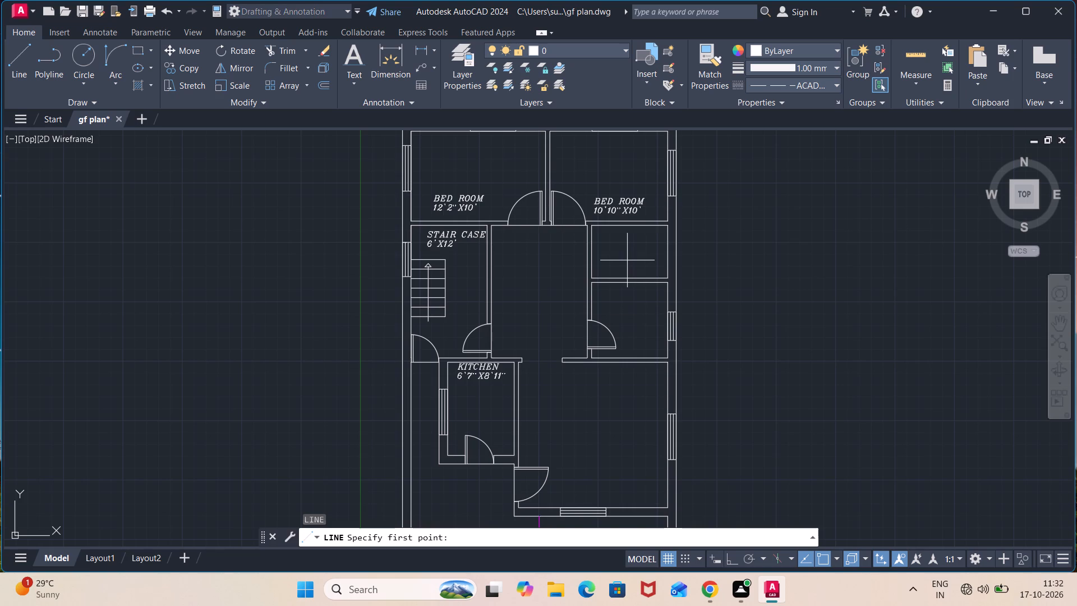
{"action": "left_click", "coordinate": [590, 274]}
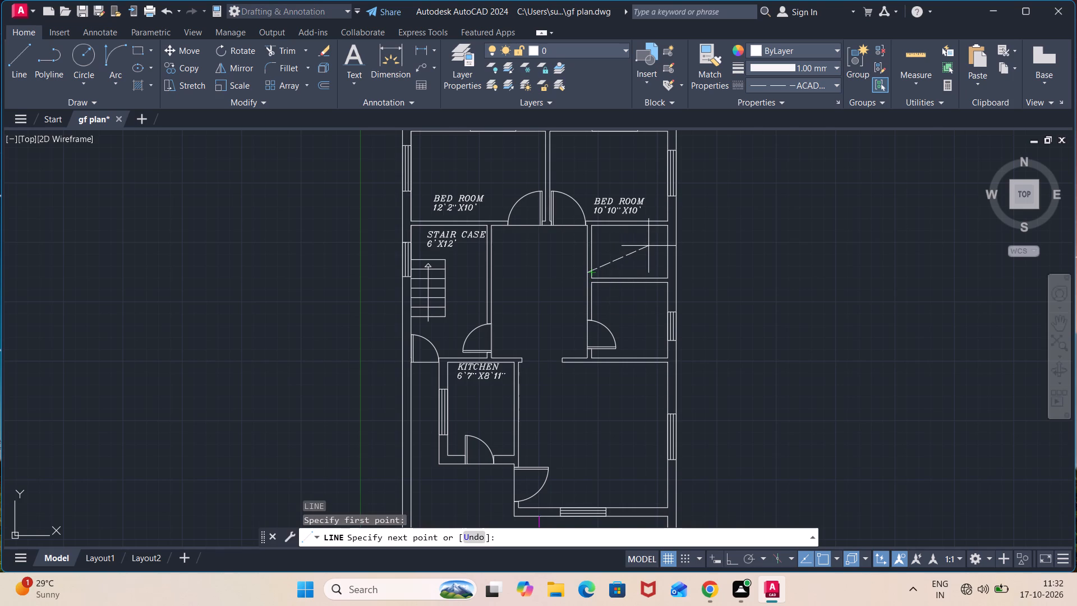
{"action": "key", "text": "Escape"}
Draw two dashed diagonals corner to corner across the small closed room south of the northeast bedroom, forming an X.
{"action": "scroll", "coordinate": [632, 259], "scroll_direction": "up", "scroll_amount": 2}
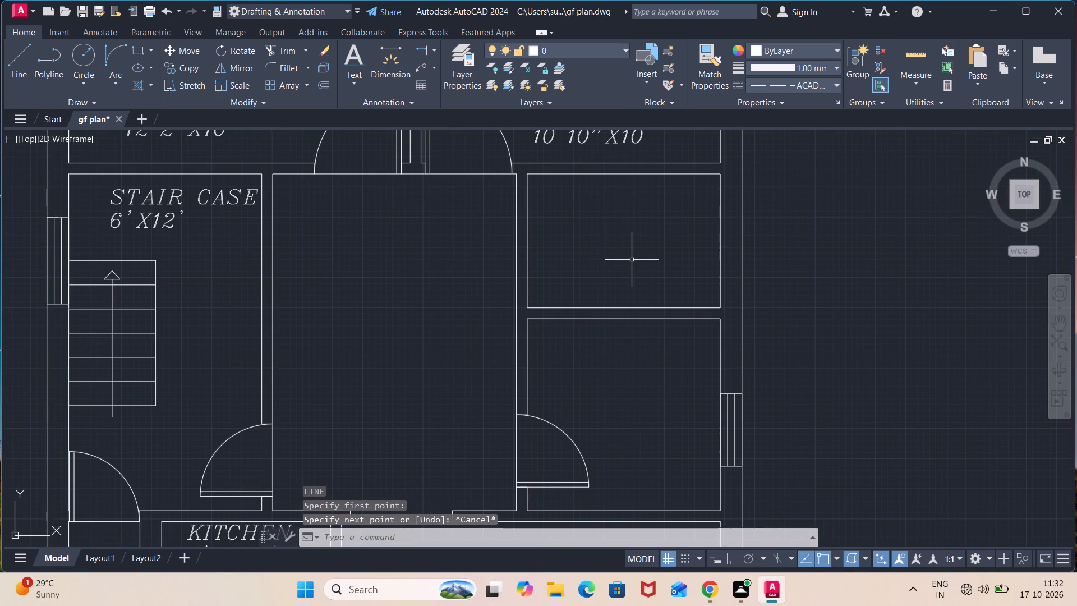
{"action": "key", "text": "l"}
{"action": "key", "text": "Return"}
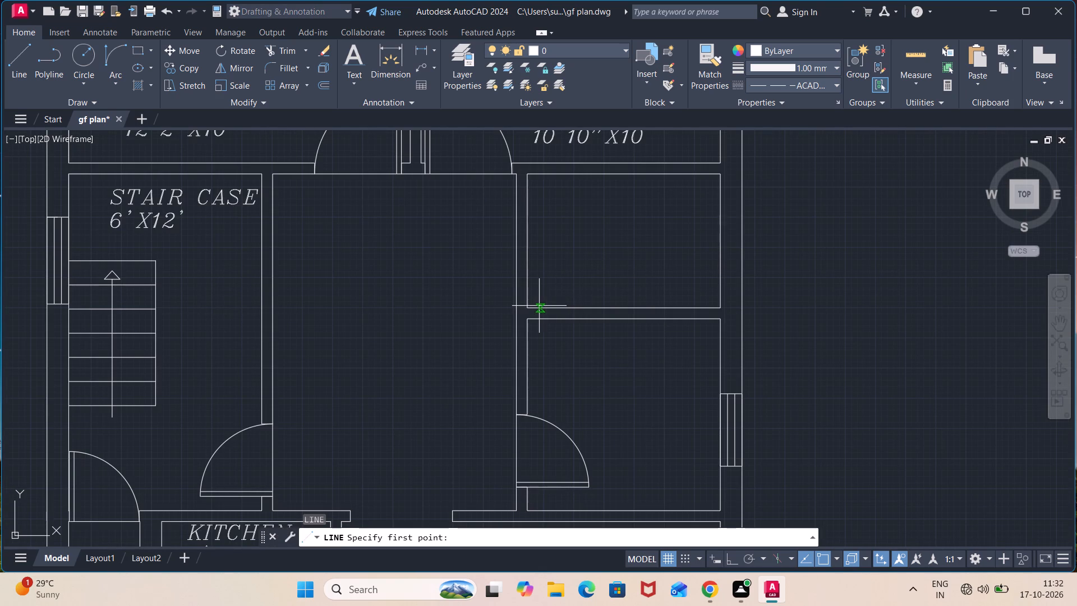
{"action": "left_click", "coordinate": [528, 306]}
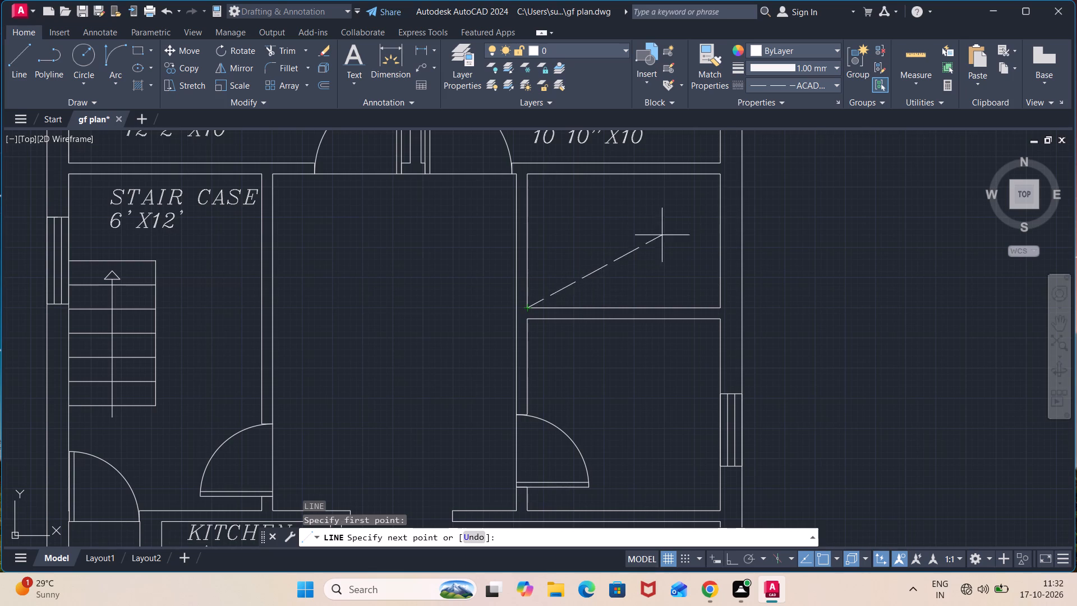
{"action": "left_click", "coordinate": [721, 176]}
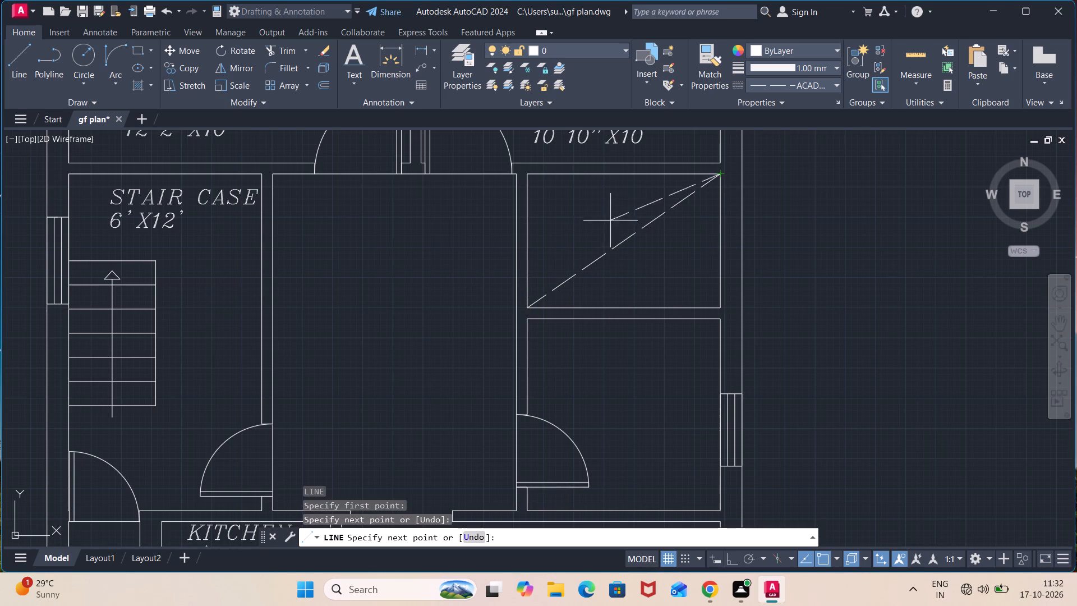
{"action": "key", "text": "Escape"}
{"action": "key", "text": "l"}
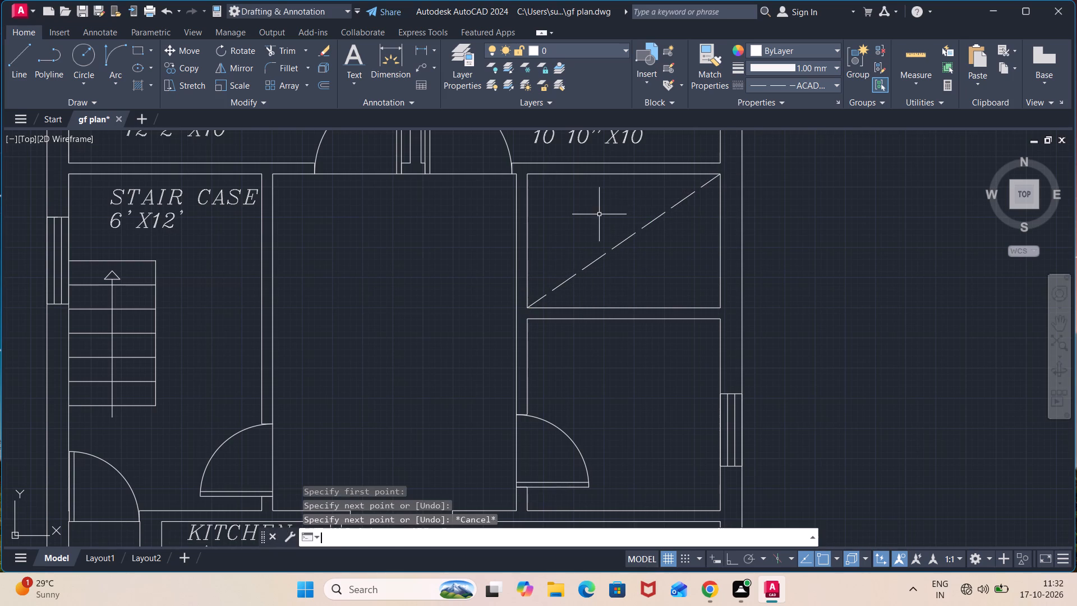
{"action": "key", "text": "Return"}
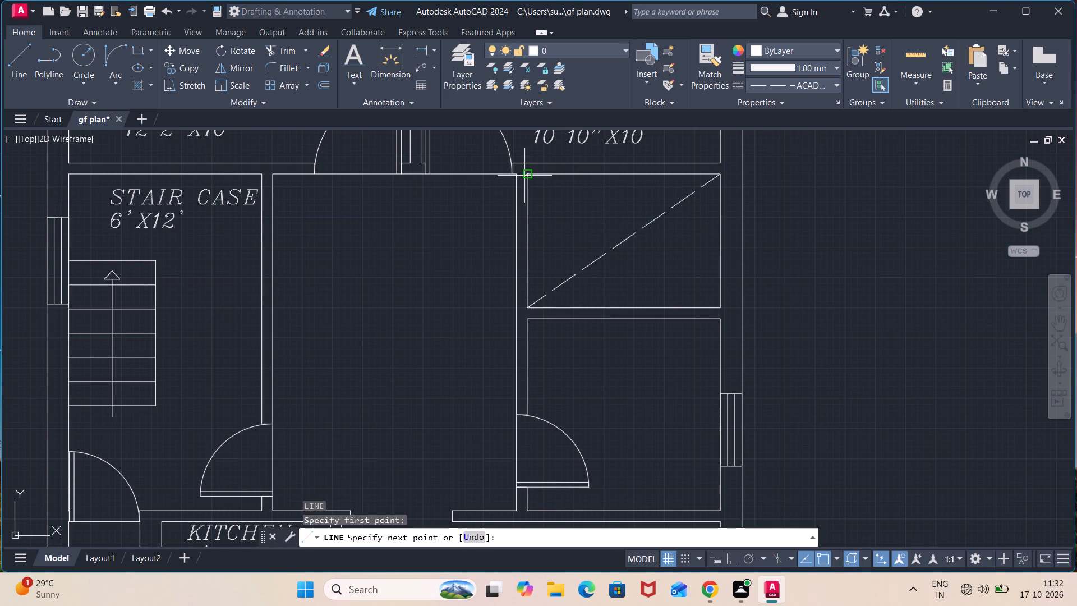
{"action": "left_click", "coordinate": [524, 176]}
{"action": "left_click", "coordinate": [718, 304]}
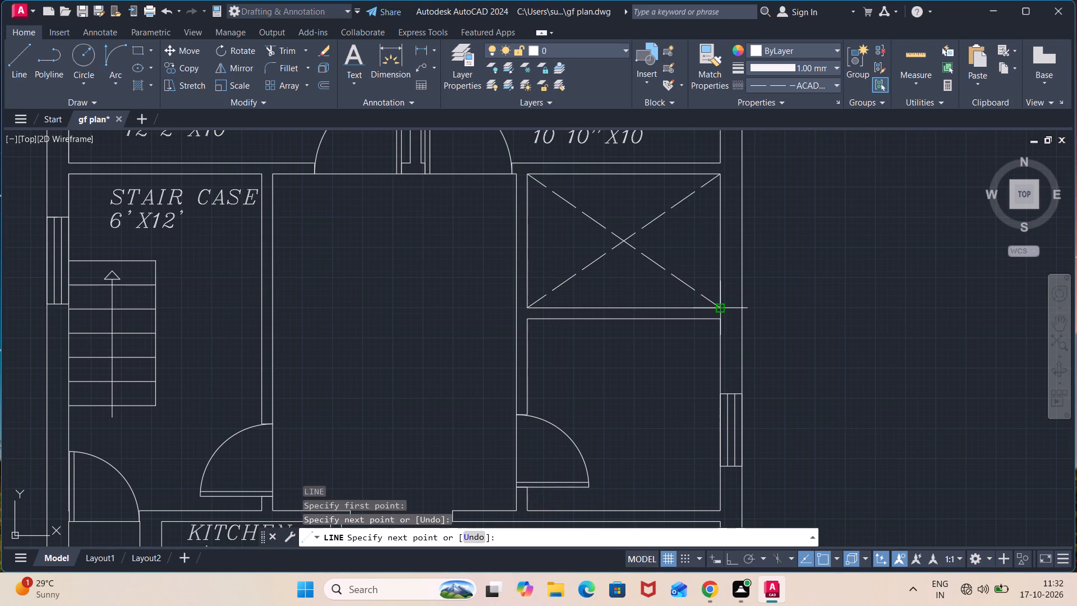
{"action": "key", "text": "Escape"}
Draw dashed lines along both wall faces and both diagonals of the opening between the central hall and the large southern room.
{"action": "scroll", "coordinate": [672, 308], "scroll_direction": "down", "scroll_amount": 2}
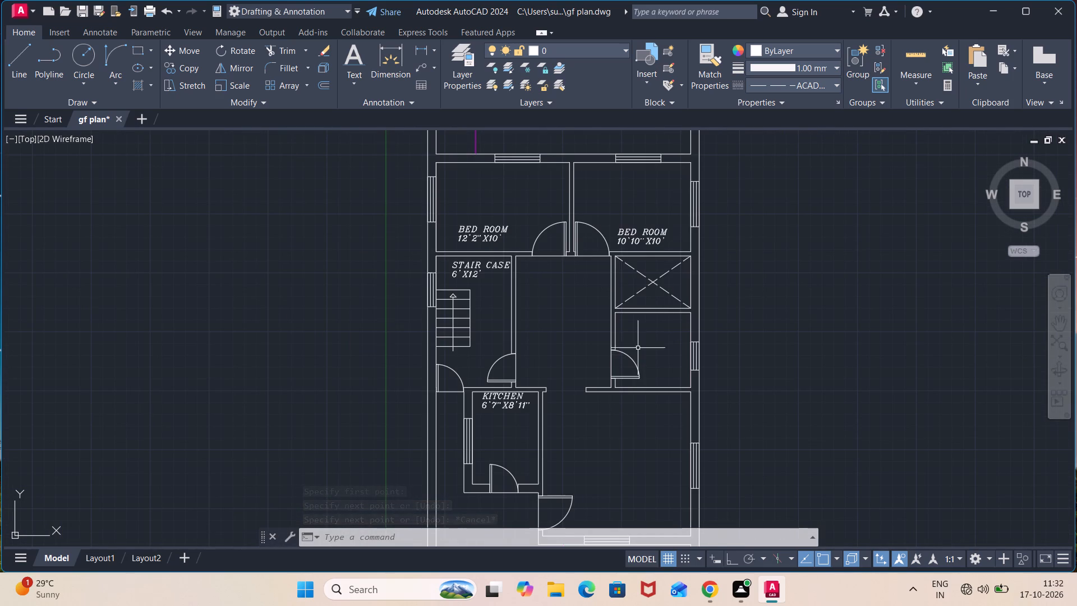
{"action": "scroll", "coordinate": [620, 343], "scroll_direction": "up", "scroll_amount": 1}
{"action": "middle_click_drag", "start_coordinate": [567, 390], "coordinate": [535, 240]}
{"action": "key", "text": "l"}
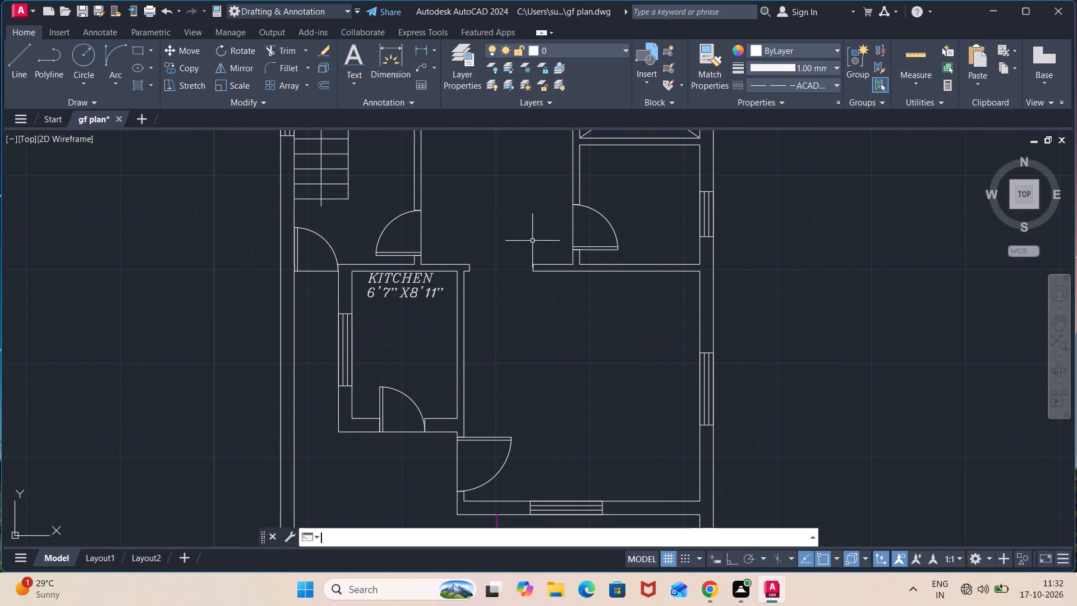
{"action": "key", "text": "Return"}
{"action": "scroll", "coordinate": [517, 263], "scroll_direction": "up", "scroll_amount": 2}
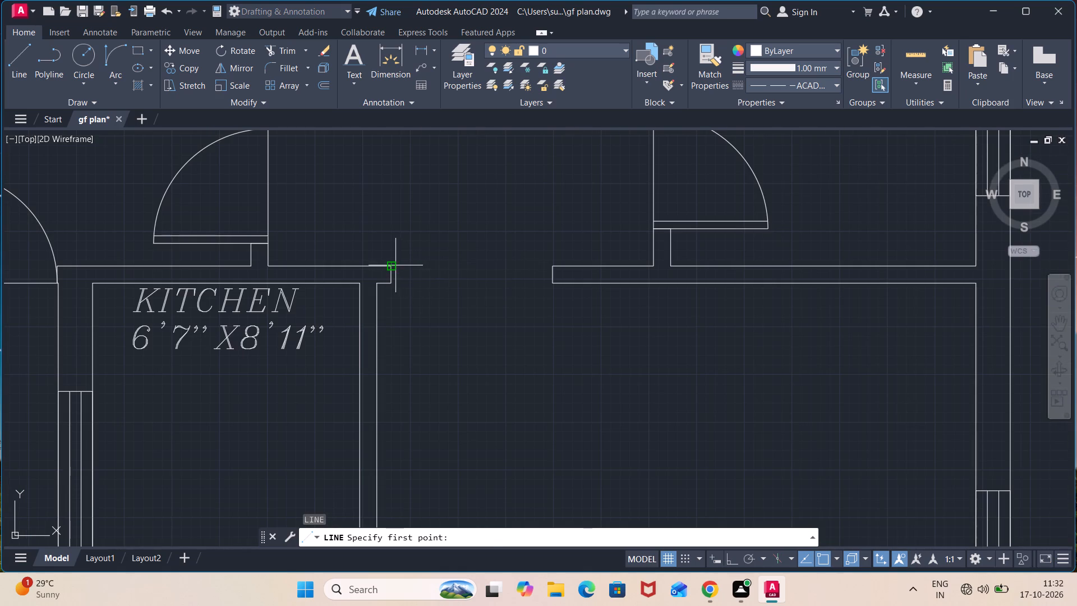
{"action": "left_click", "coordinate": [393, 265]}
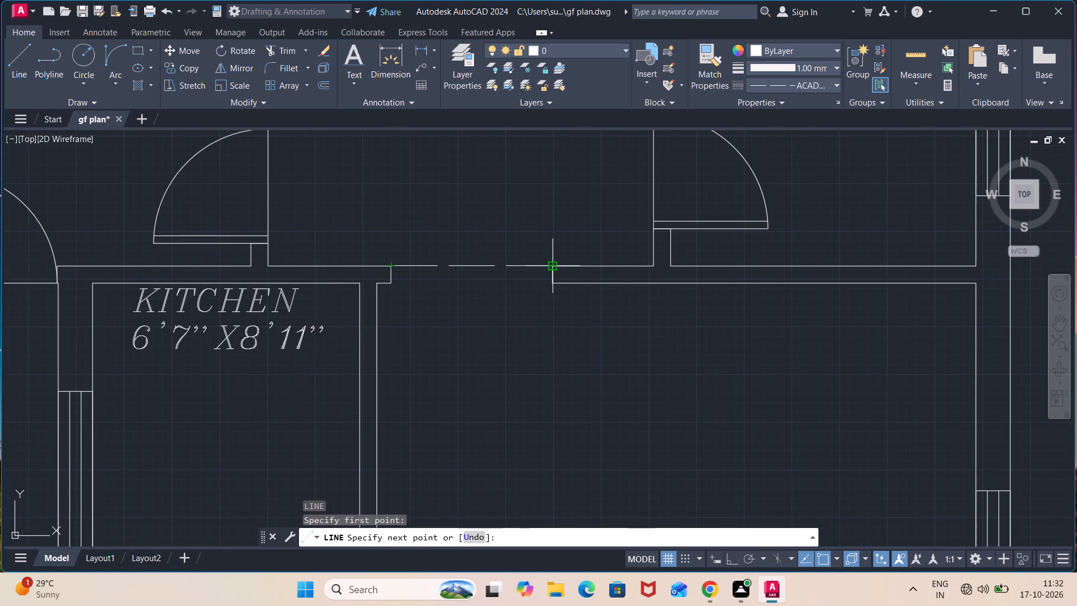
{"action": "left_click", "coordinate": [552, 264]}
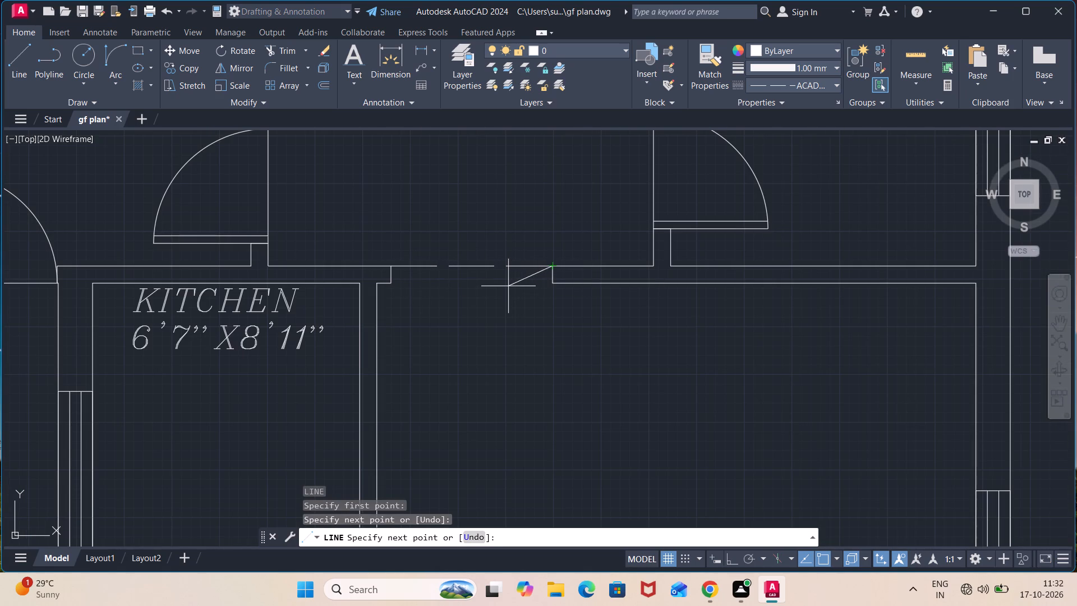
{"action": "left_click", "coordinate": [393, 285]}
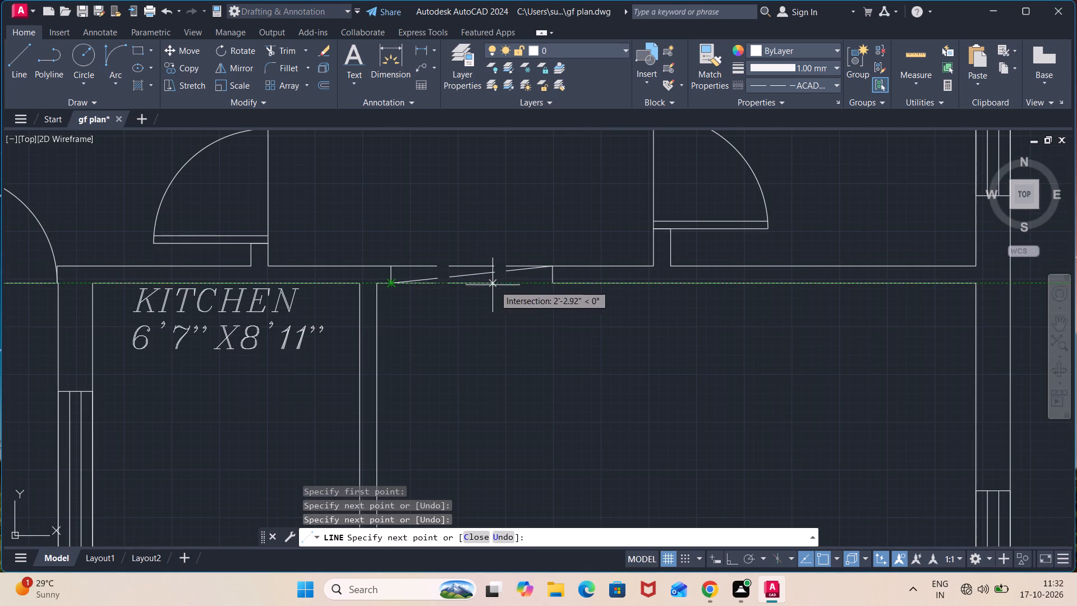
{"action": "left_click", "coordinate": [550, 283]}
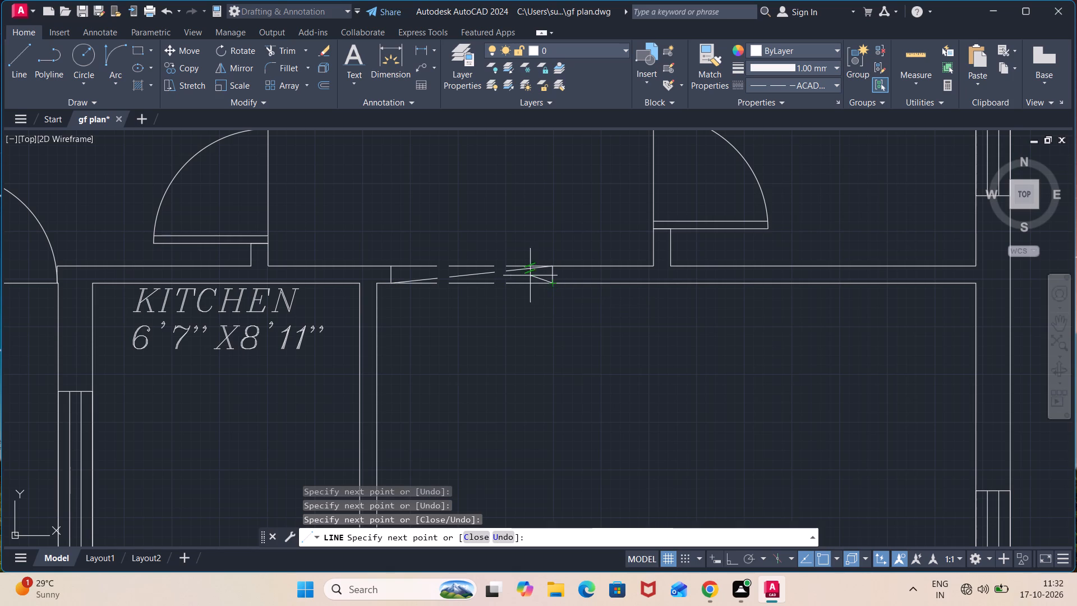
{"action": "left_click", "coordinate": [392, 268]}
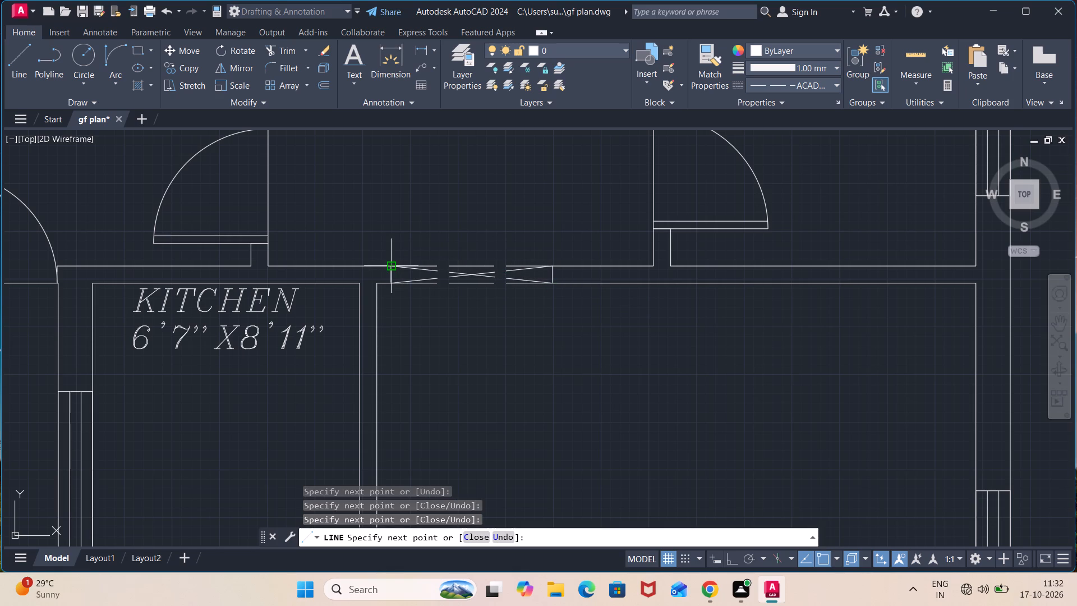
{"action": "key", "text": "Escape"}
Set the current linetype to ByBlock.
{"action": "scroll", "coordinate": [513, 287], "scroll_direction": "down", "scroll_amount": 2}
{"action": "scroll", "coordinate": [508, 285], "scroll_direction": "up", "scroll_amount": 3}
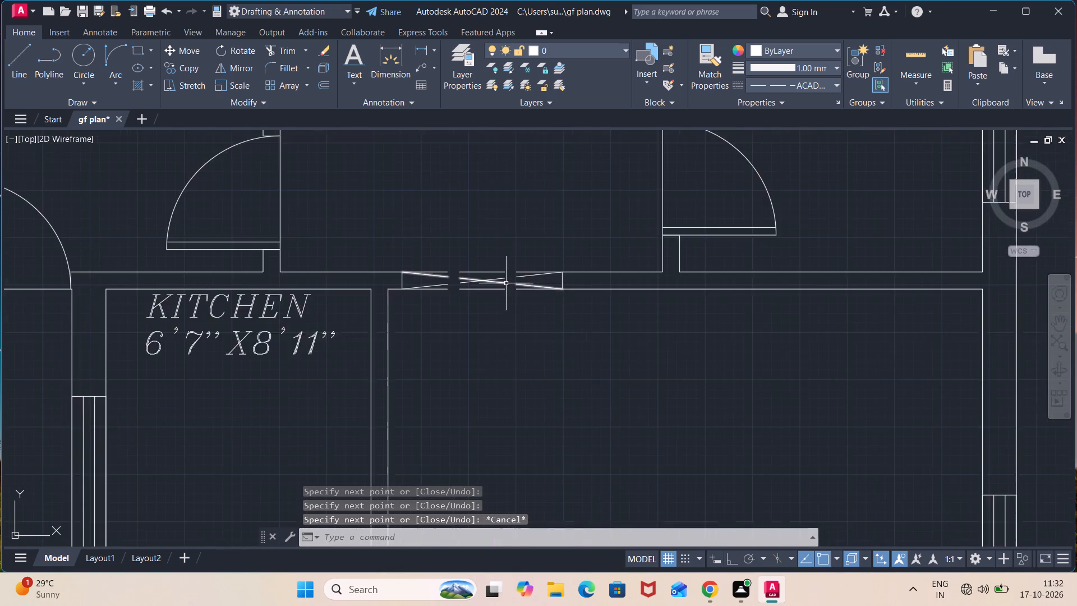
{"action": "scroll", "coordinate": [517, 295], "scroll_direction": "down", "scroll_amount": 2}
{"action": "scroll", "coordinate": [570, 245], "scroll_direction": "down", "scroll_amount": 2}
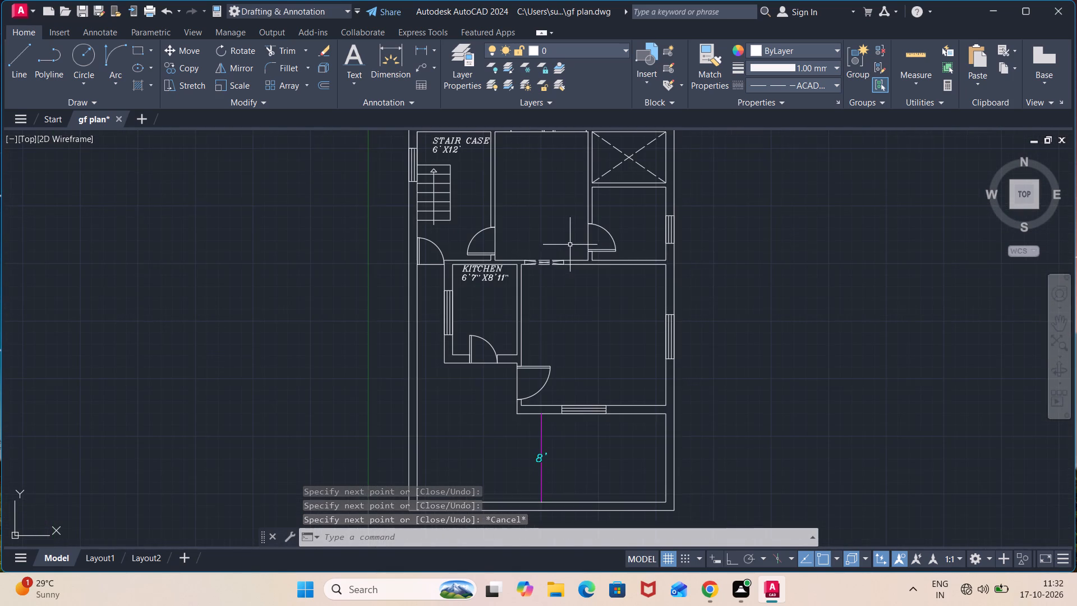
{"action": "middle_click_drag", "start_coordinate": [569, 240], "coordinate": [572, 277]}
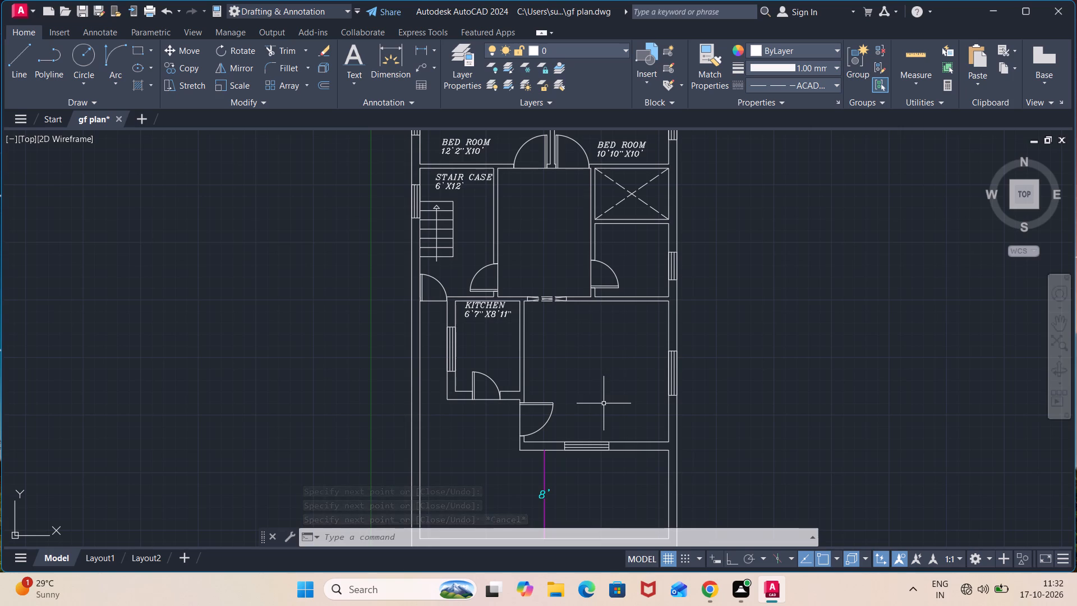
{"action": "middle_click_drag", "start_coordinate": [604, 403], "coordinate": [584, 242]}
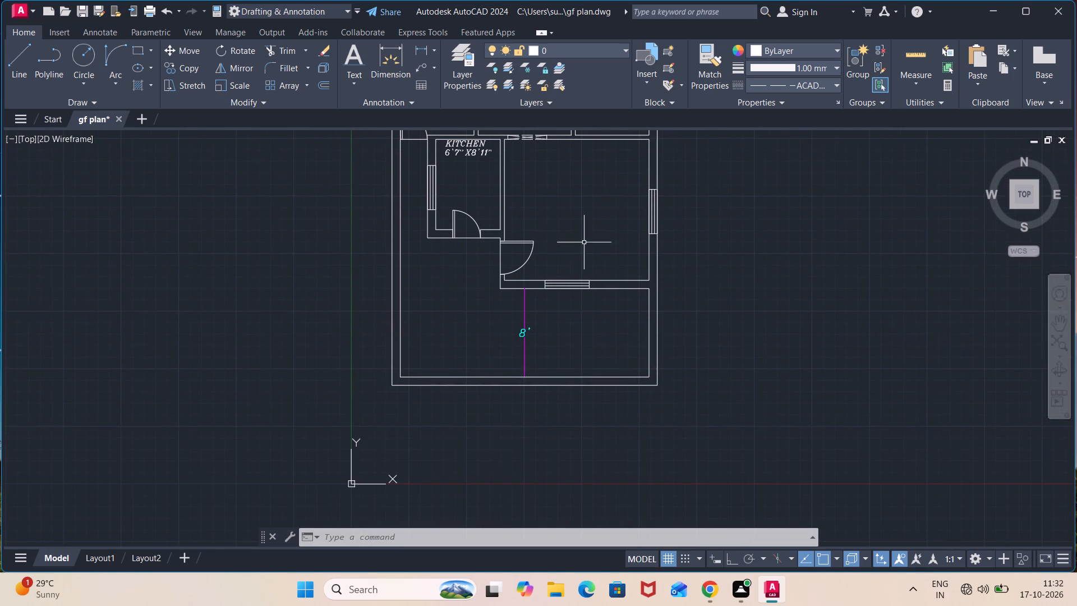
{"action": "scroll", "coordinate": [563, 275], "scroll_direction": "up", "scroll_amount": 2}
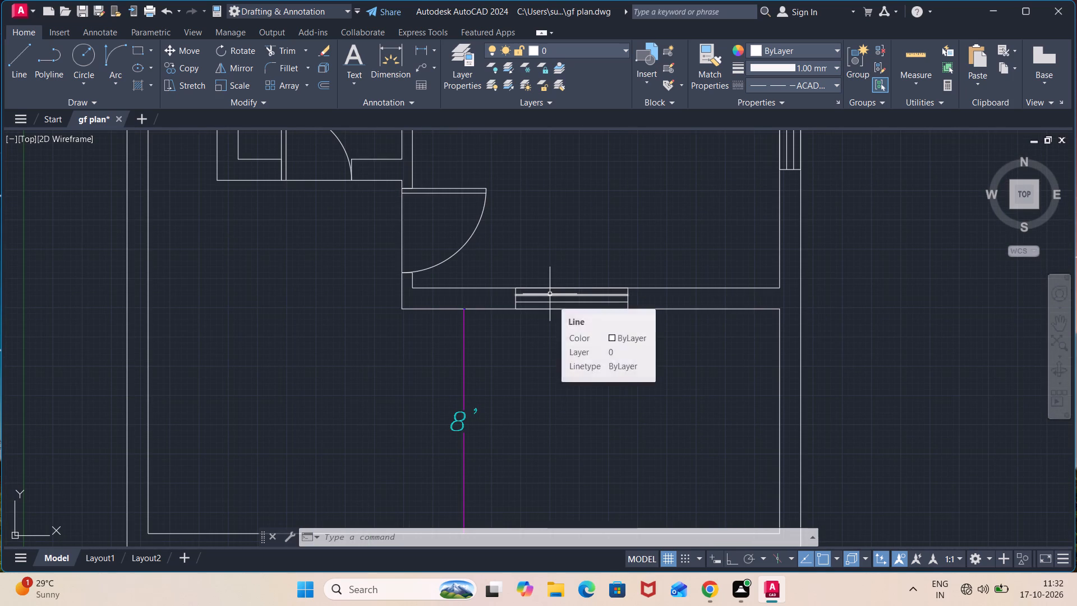
{"action": "left_click", "coordinate": [835, 89]}
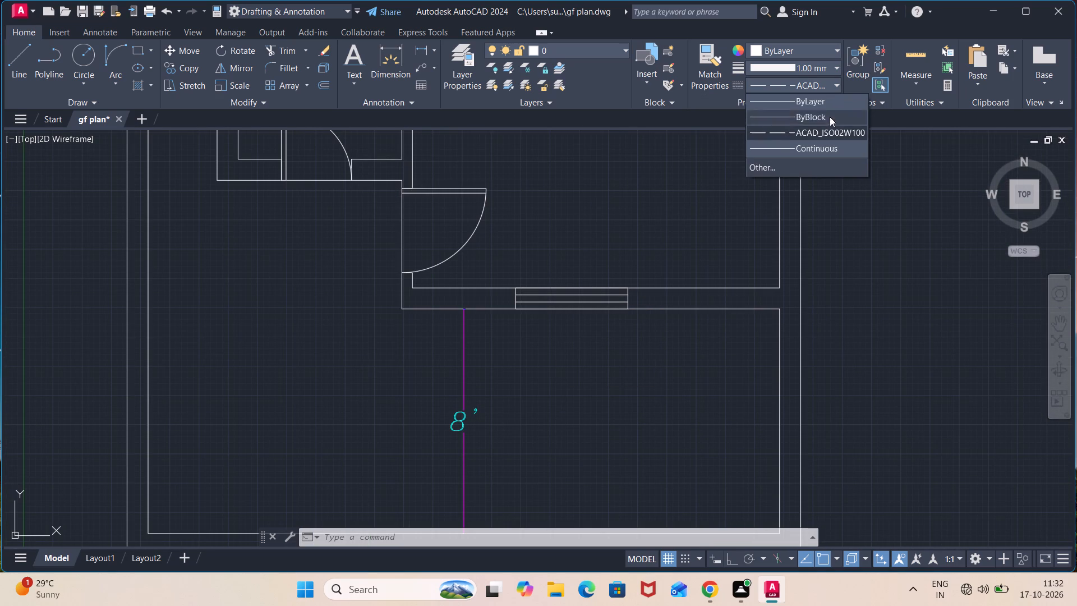
{"action": "left_click", "coordinate": [825, 112]}
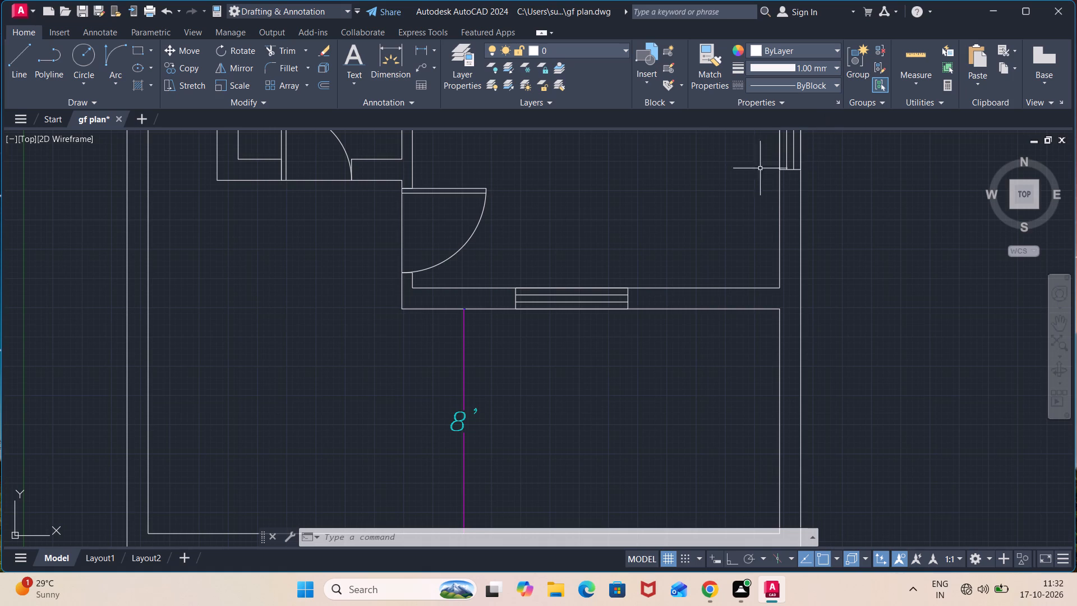
Draw a line 2' south from the large southern room's outer southwest corner, continuing east to the inner face of the east wall.
{"action": "key", "text": "l"}
{"action": "key", "text": "Return"}
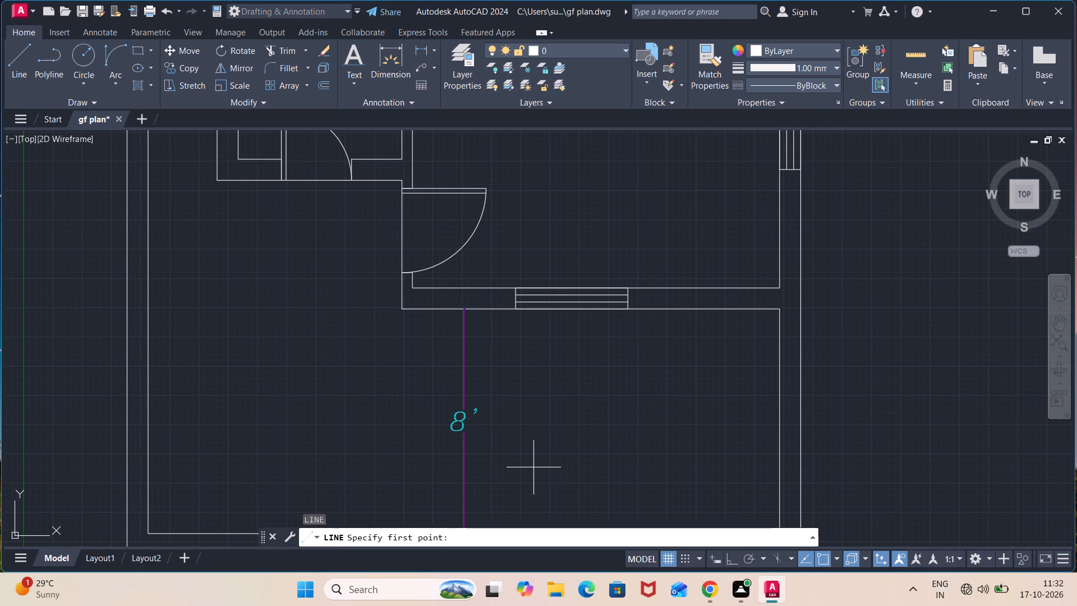
{"action": "left_click", "coordinate": [400, 313]}
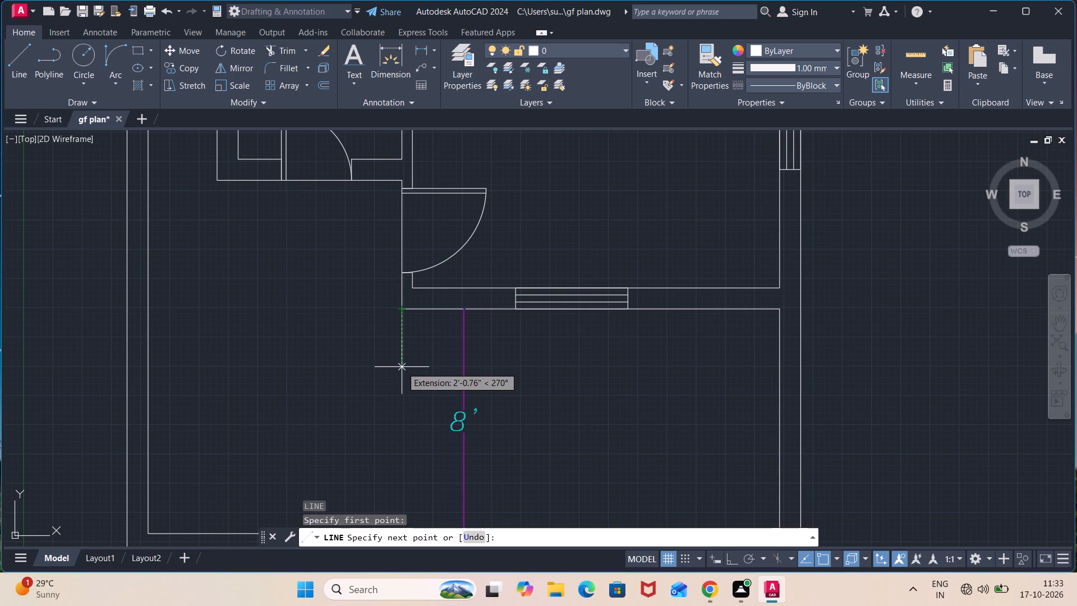
{"action": "type", "text": "2'"}
{"action": "key", "text": "Return"}
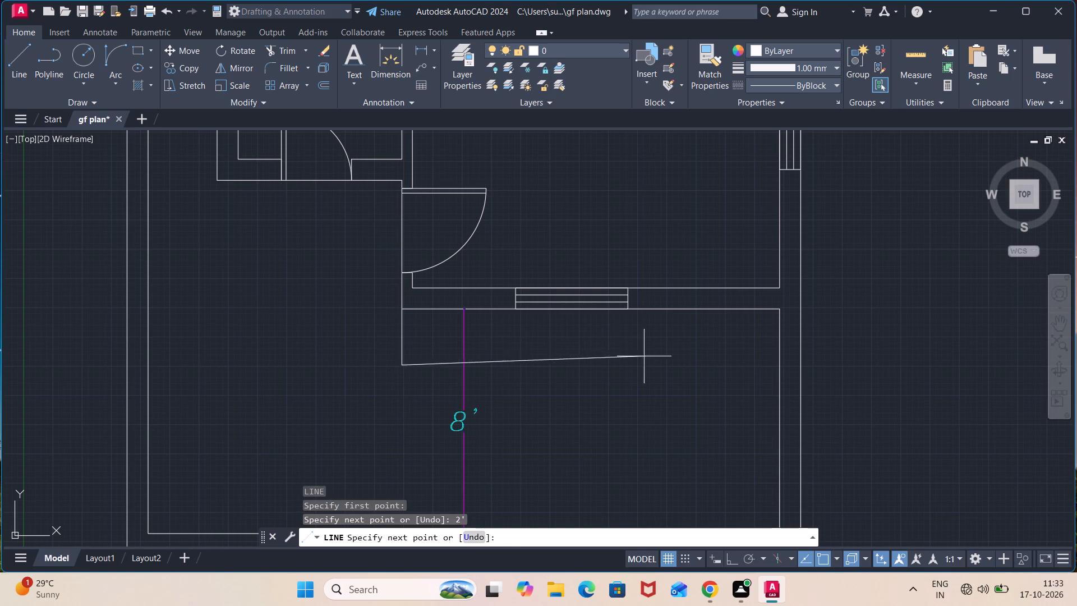
{"action": "left_click", "coordinate": [780, 366]}
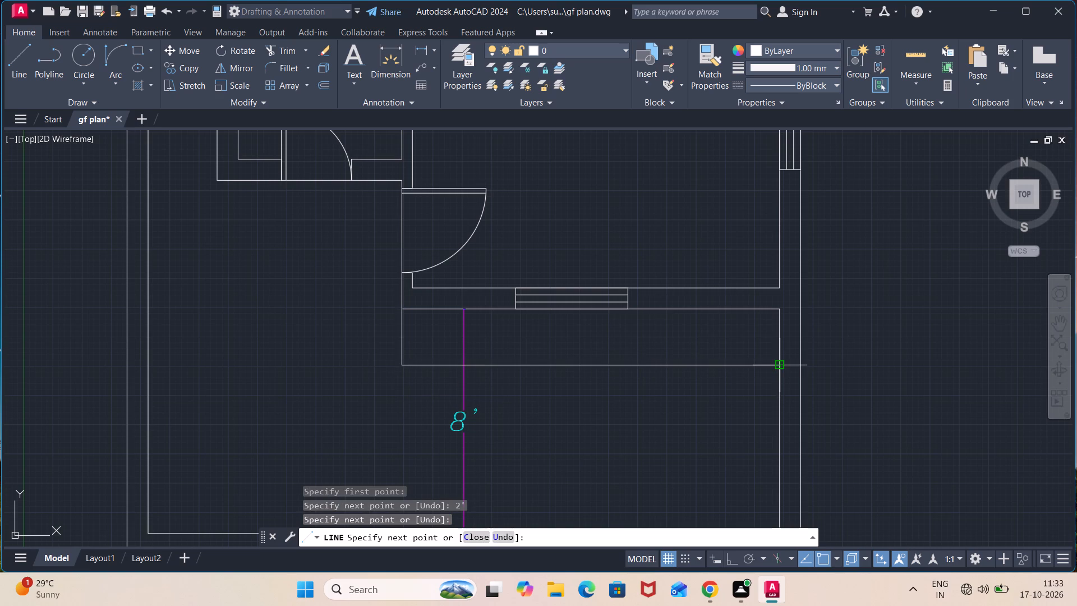
{"action": "key", "text": "Escape"}
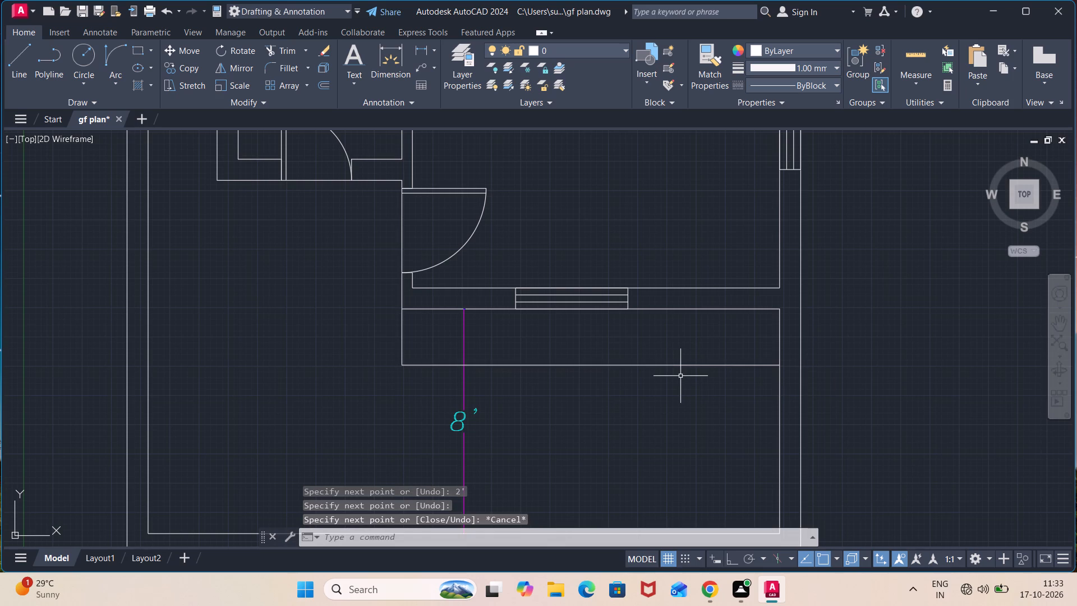
Draw two lines from the south window's outer corners straight south to the edge of the 2' strip.
{"action": "key", "text": "l"}
{"action": "key", "text": "Return"}
{"action": "left_click", "coordinate": [514, 313]}
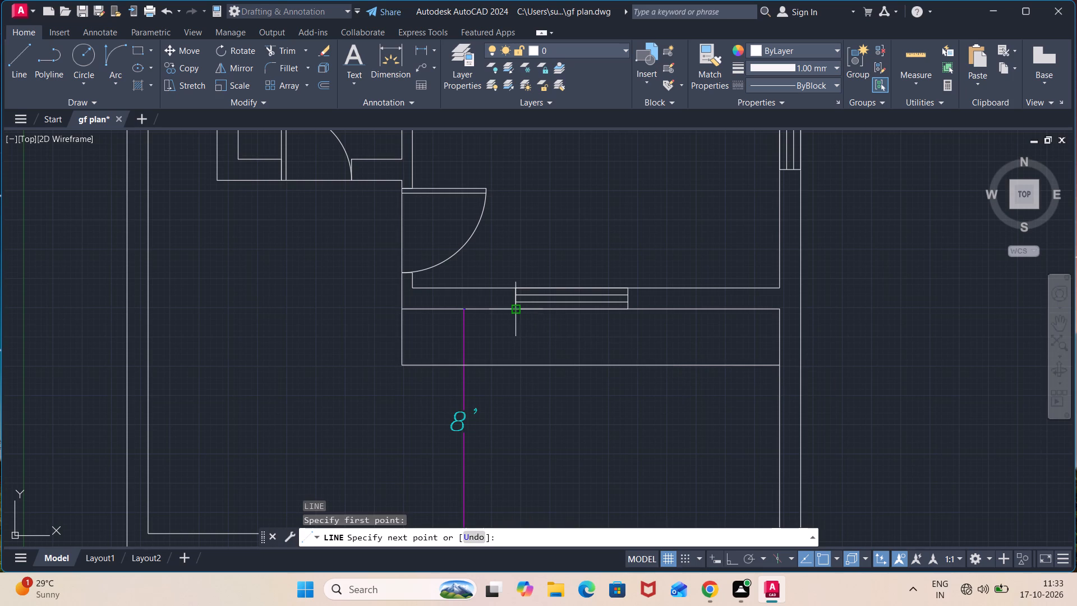
{"action": "left_click", "coordinate": [512, 363]}
{"action": "key", "text": "Escape"}
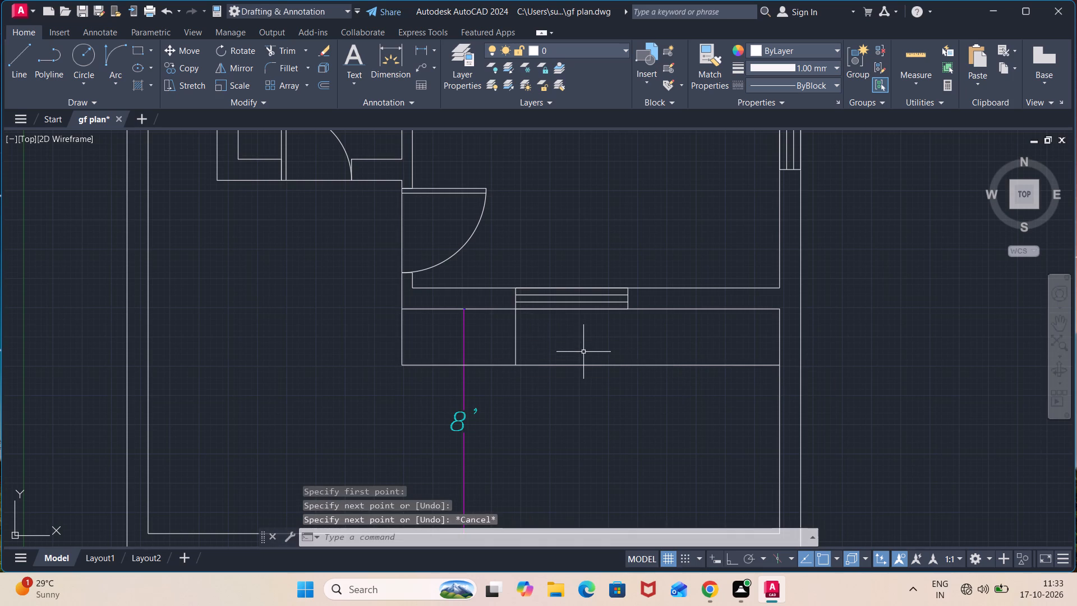
{"action": "key", "text": "space"}
{"action": "left_click", "coordinate": [628, 308]}
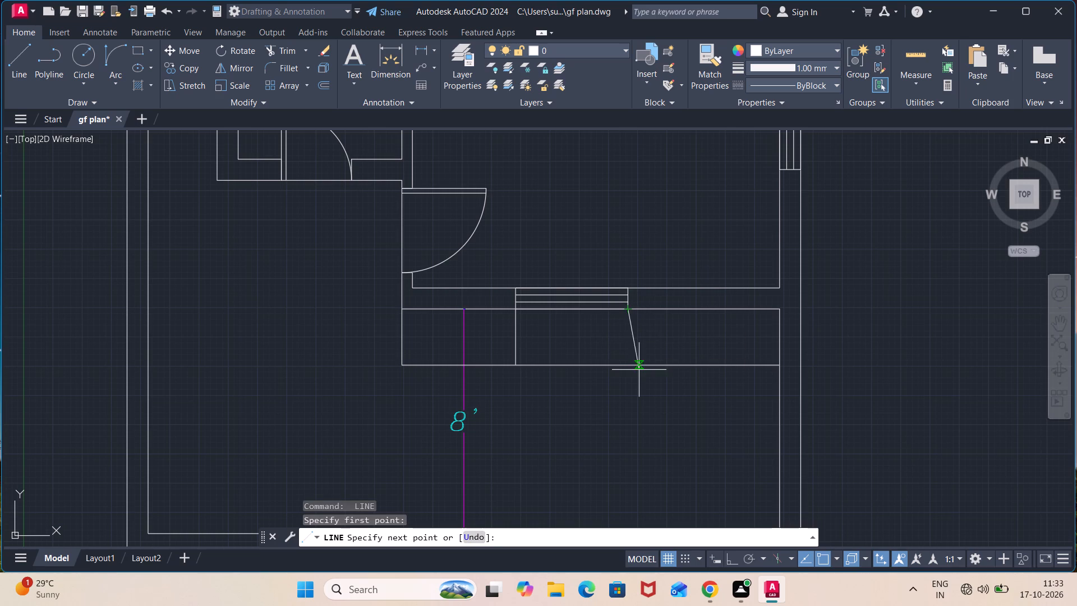
{"action": "left_click", "coordinate": [624, 364]}
{"action": "key", "text": "Escape"}
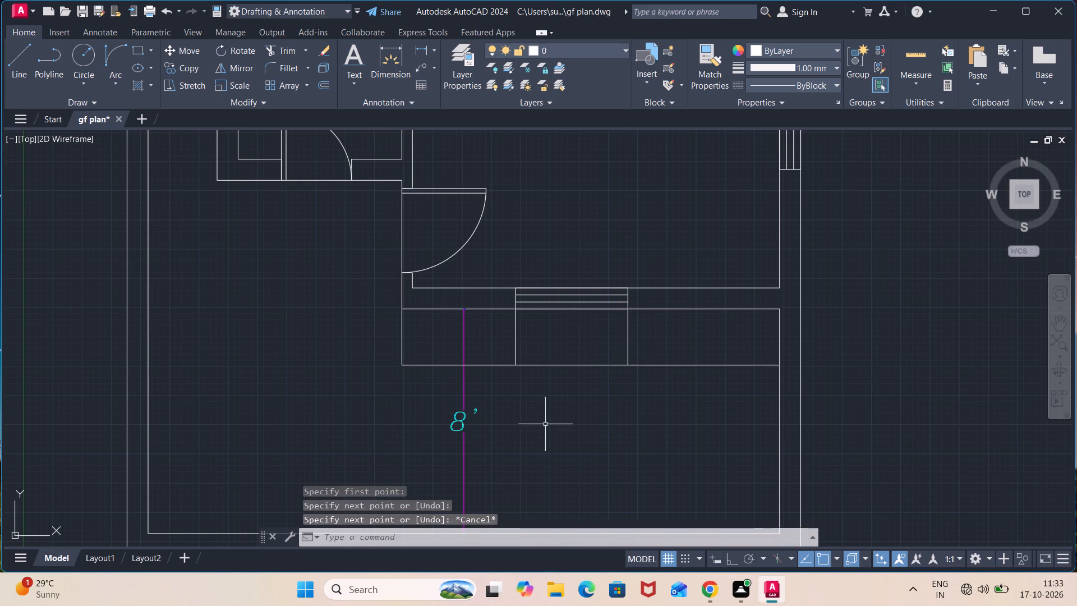
Label the small room south of the X-marked room "TOILET" and "6'8"X6'8"" in single-line text, height 6", rotation 0.
{"action": "scroll", "coordinate": [698, 338], "scroll_direction": "down", "scroll_amount": 1}
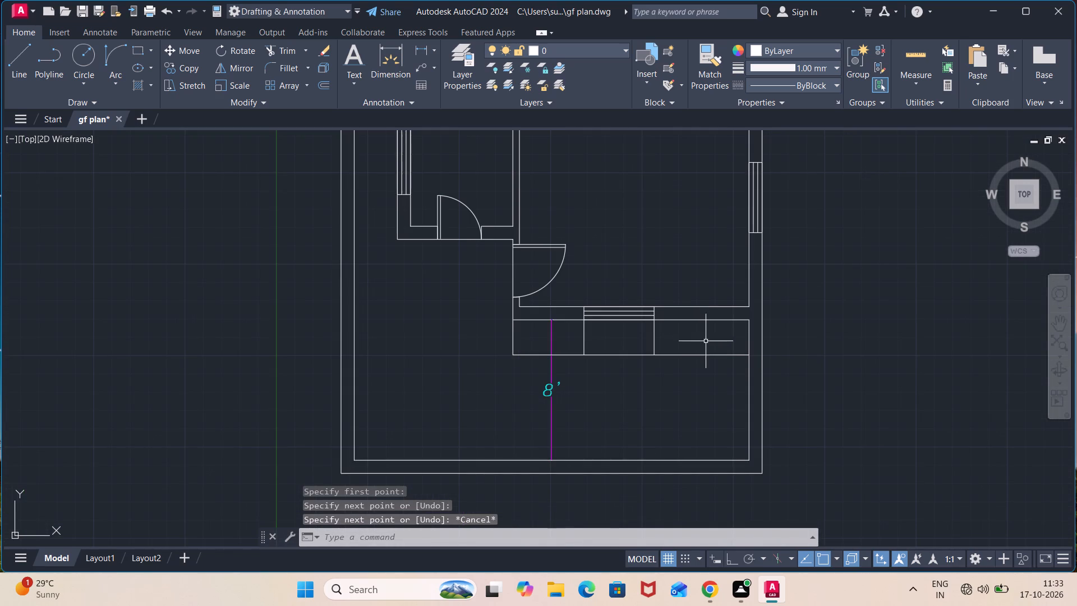
{"action": "middle_click_drag", "start_coordinate": [706, 343], "coordinate": [743, 427]}
{"action": "scroll", "coordinate": [722, 314], "scroll_direction": "down", "scroll_amount": 1}
{"action": "middle_click_drag", "start_coordinate": [722, 313], "coordinate": [744, 405]}
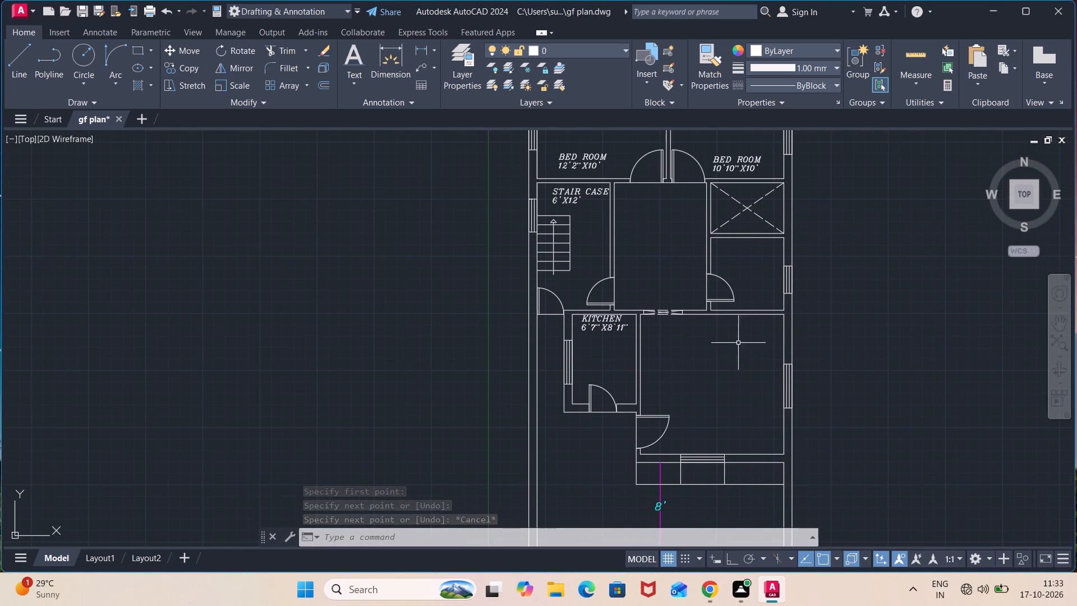
{"action": "middle_click_drag", "start_coordinate": [760, 287], "coordinate": [768, 327]}
{"action": "scroll", "coordinate": [765, 310], "scroll_direction": "up", "scroll_amount": 2}
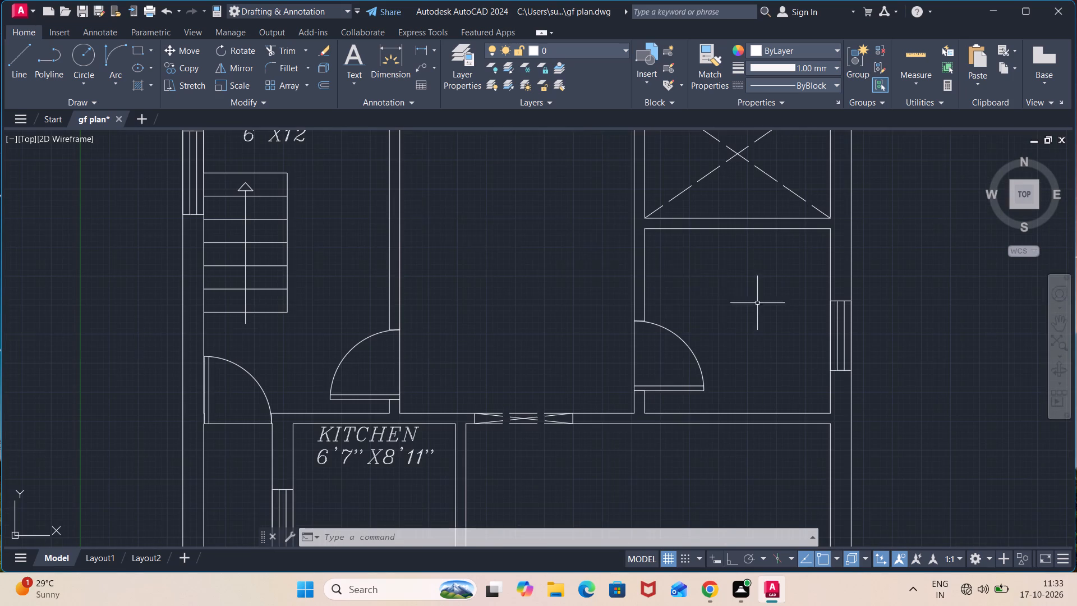
{"action": "left_click", "coordinate": [362, 79]}
{"action": "left_click", "coordinate": [375, 131]}
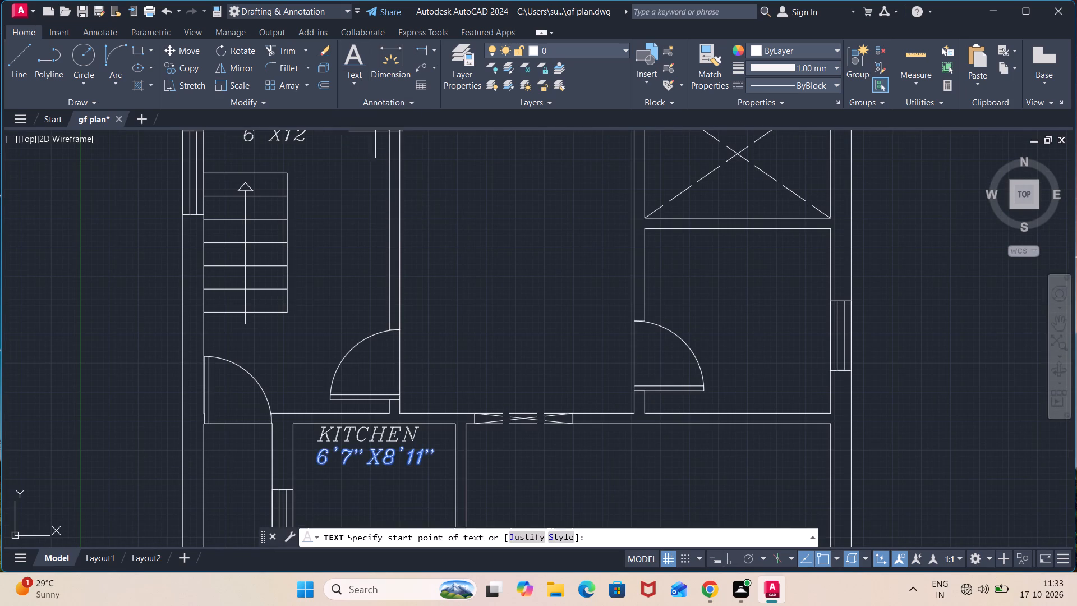
{"action": "left_click", "coordinate": [680, 263]}
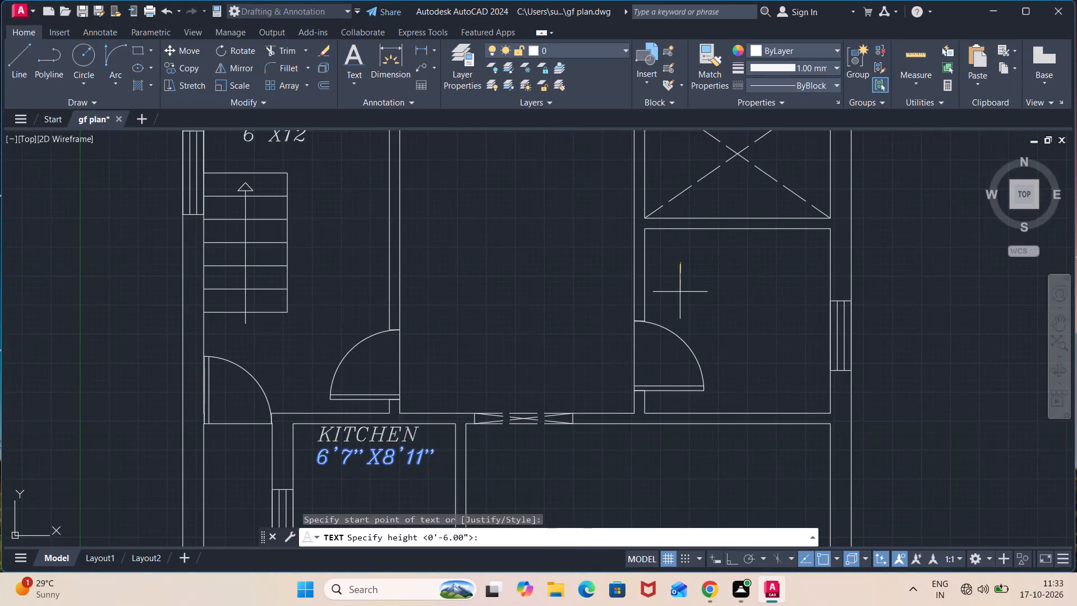
{"action": "type", "text": "6\""}
{"action": "type", "text": "0."}
{"action": "key", "text": "BackSpace"}
{"action": "key", "text": "BackSpace"}
{"action": "key", "text": "Return"}
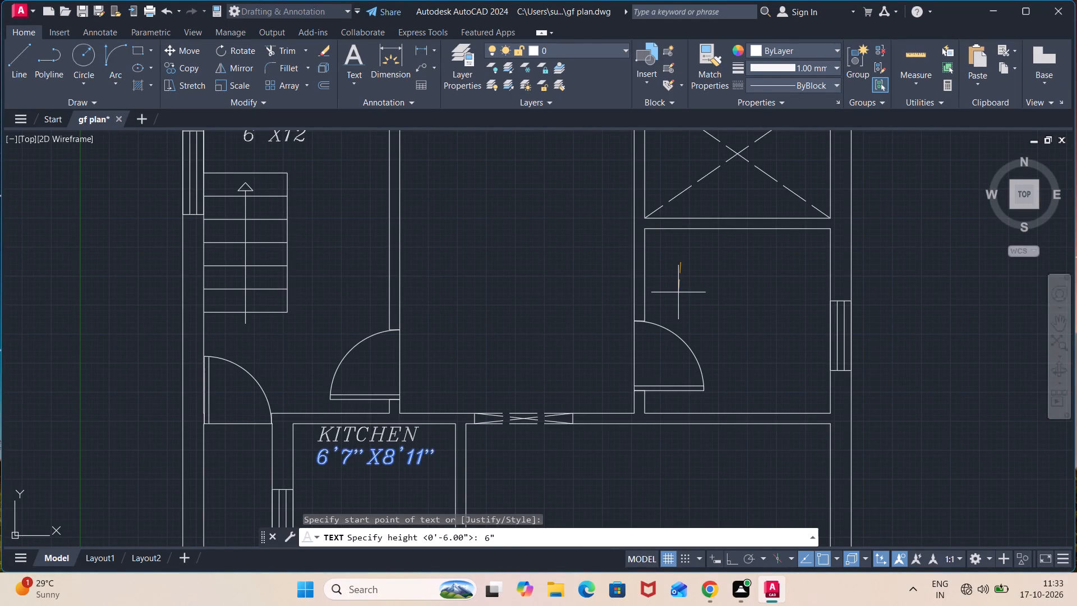
{"action": "key", "text": "0"}
{"action": "key", "text": "Return"}
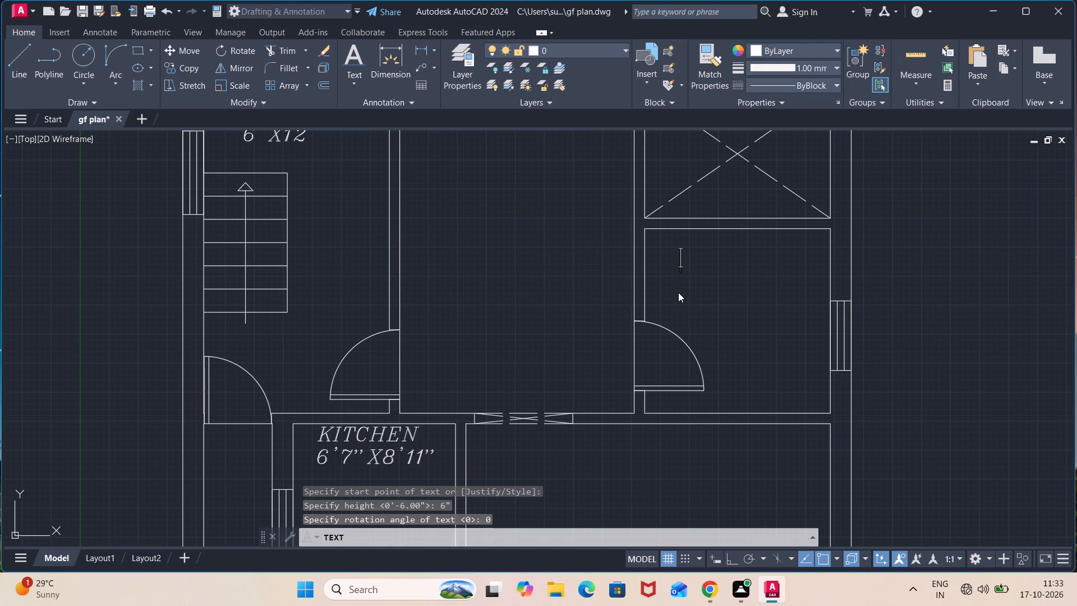
{"action": "left_click", "coordinate": [661, 249]}
{"action": "type", "text": "TOILET"}
{"action": "key", "text": "Return"}
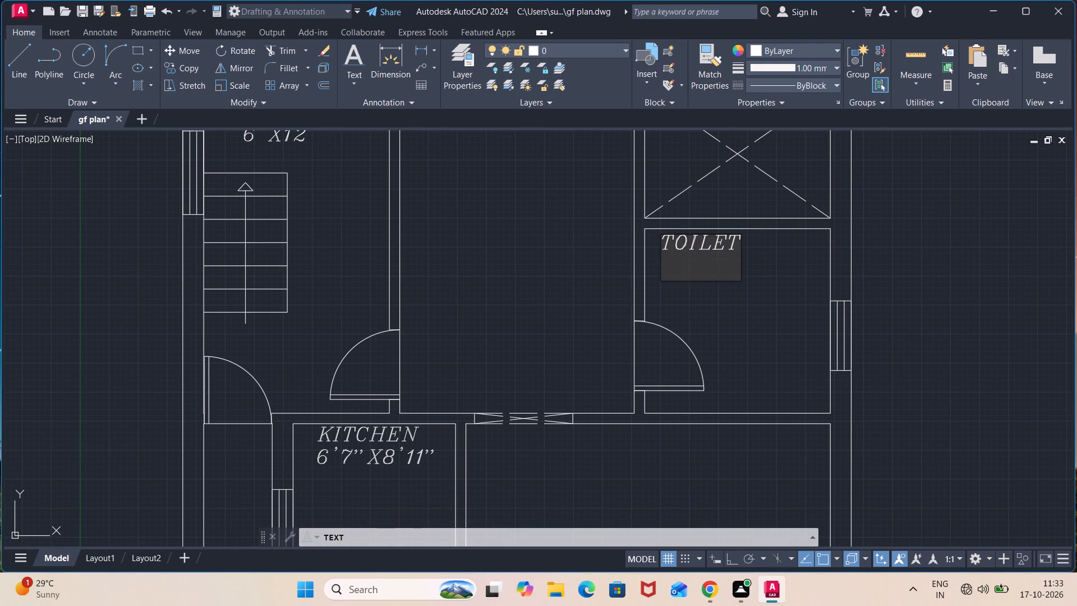
{"action": "type", "text": "6'8\"X"}
{"action": "key", "text": "6"}
{"action": "type", "text": "'8\""}
Label the large southern room "DRAWING ROOM" with "13'1"X12'9"" on the line below, placed near the room's south window.
{"action": "scroll", "coordinate": [646, 462], "scroll_direction": "down", "scroll_amount": 1}
{"action": "middle_click_drag", "start_coordinate": [645, 463], "coordinate": [633, 355]}
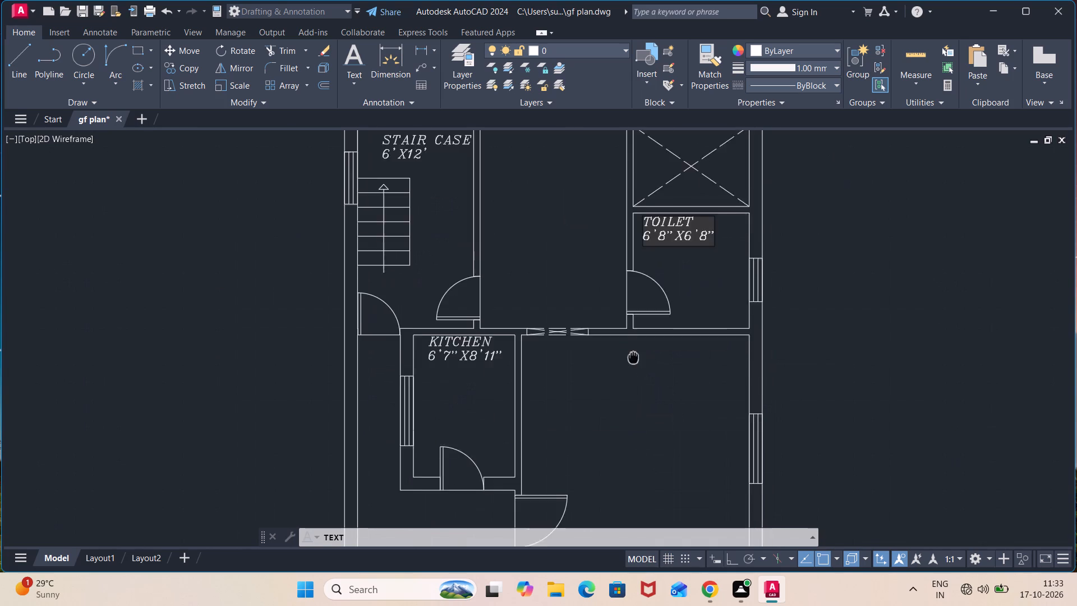
{"action": "middle_click_drag", "start_coordinate": [633, 355], "coordinate": [647, 235]}
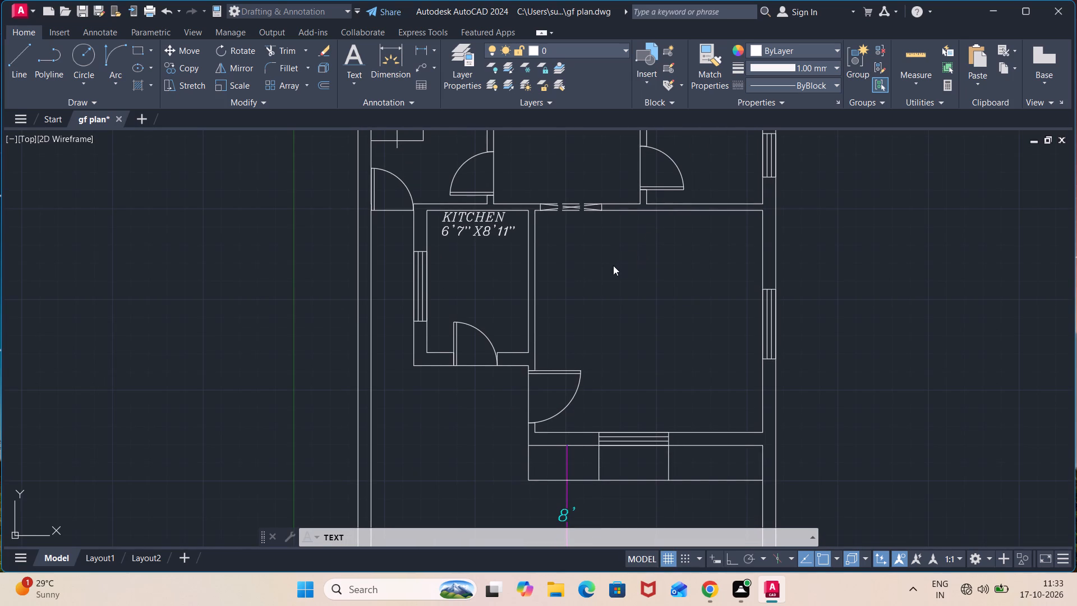
{"action": "left_click", "coordinate": [610, 388]}
{"action": "type", "text": "DRAWING"}
{"action": "key", "text": "space"}
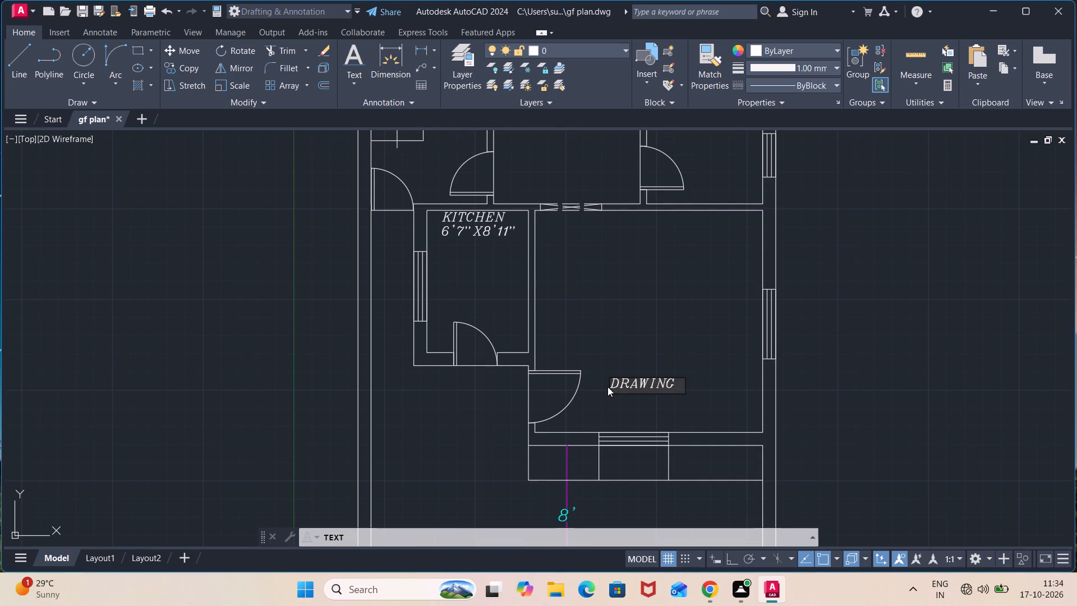
{"action": "key", "text": "Return"}
{"action": "key", "text": "BackSpace"}
{"action": "type", "text": "ROOM"}
{"action": "key", "text": "Return"}
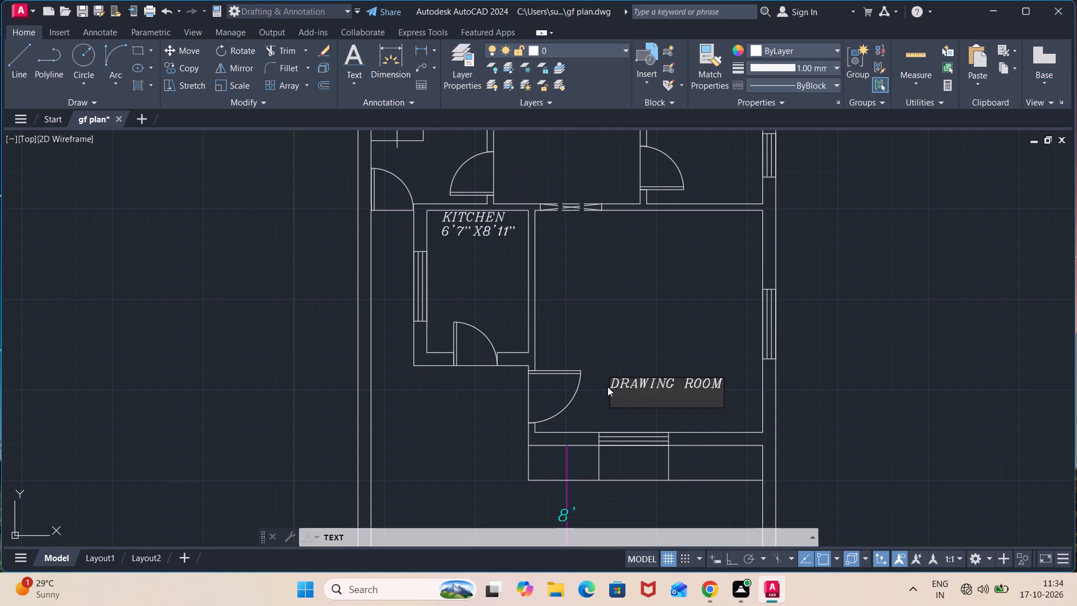
{"action": "type", "text": "13'1\""}
{"action": "key", "text": "x"}
{"action": "type", "text": "12'9\""}
Label the central room between the staircase and the toilet "DINING" with "10'X12'" on the line below, in its southern part.
{"action": "middle_click_drag", "start_coordinate": [632, 293], "coordinate": [642, 441]}
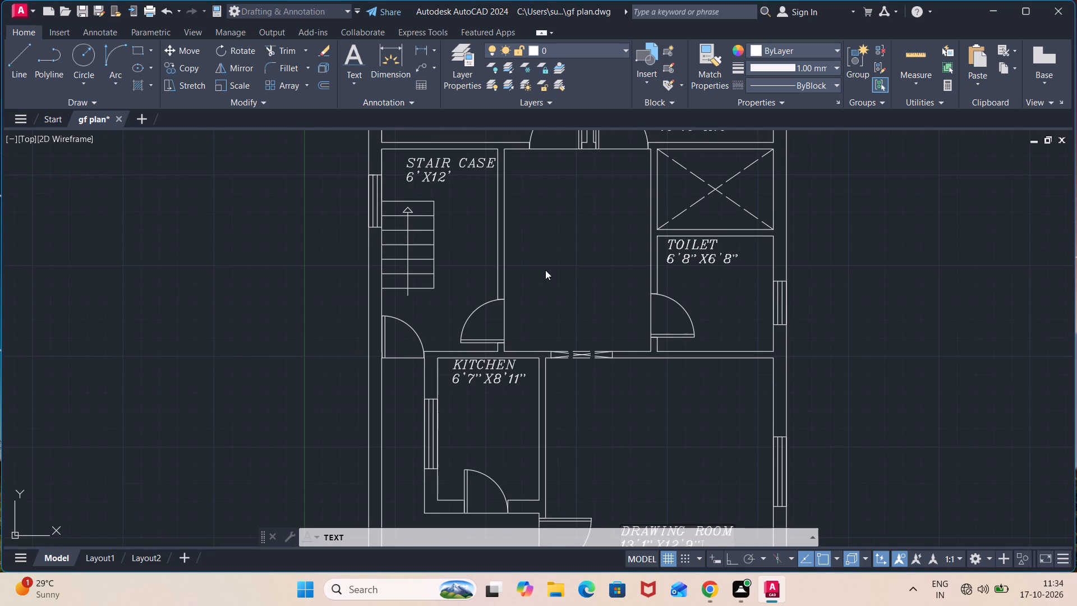
{"action": "middle_click_drag", "start_coordinate": [533, 249], "coordinate": [561, 315]}
{"action": "scroll", "coordinate": [565, 314], "scroll_direction": "up", "scroll_amount": 1}
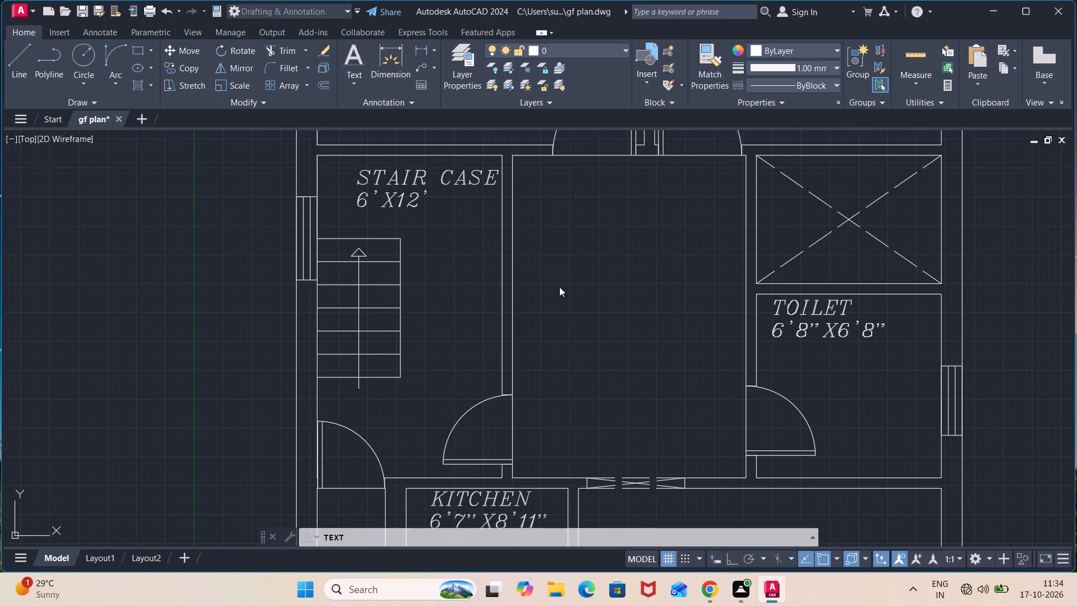
{"action": "left_click", "coordinate": [555, 284]}
{"action": "left_click", "coordinate": [558, 410]}
{"action": "type", "text": "DINNING"}
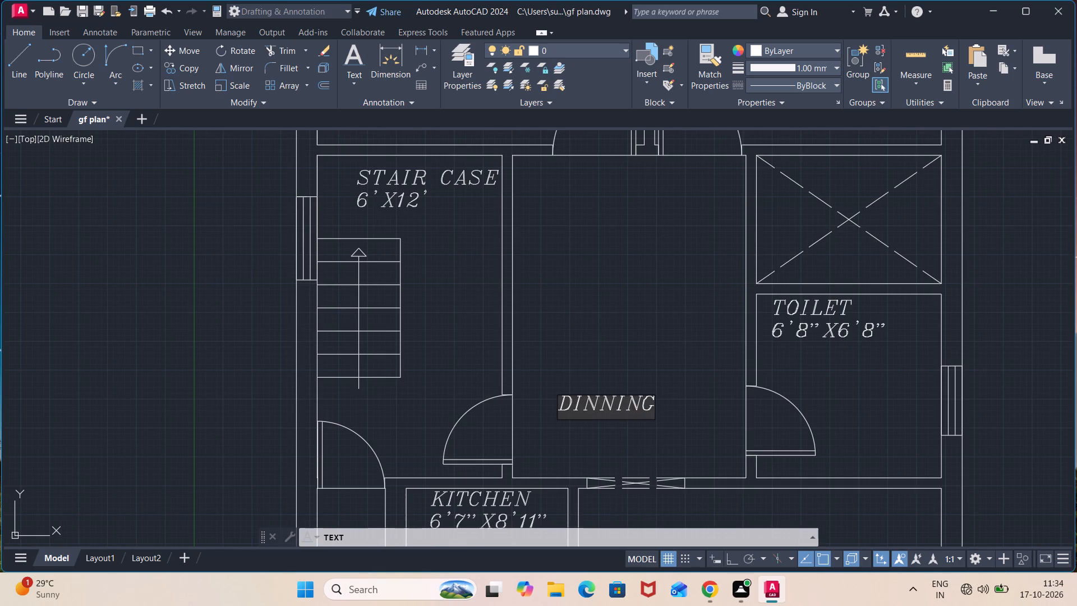
{"action": "key", "text": "BackSpace"}
{"action": "key", "text": "BackSpace"}
{"action": "key", "text": "BackSpace"}
{"action": "key", "text": "BackSpace"}
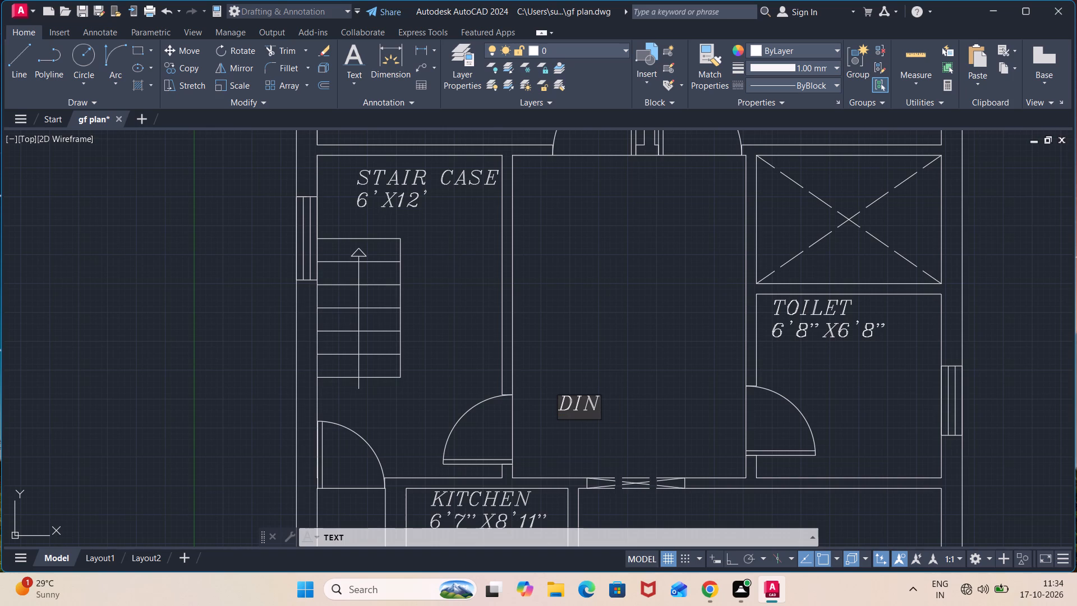
{"action": "type", "text": "ING"}
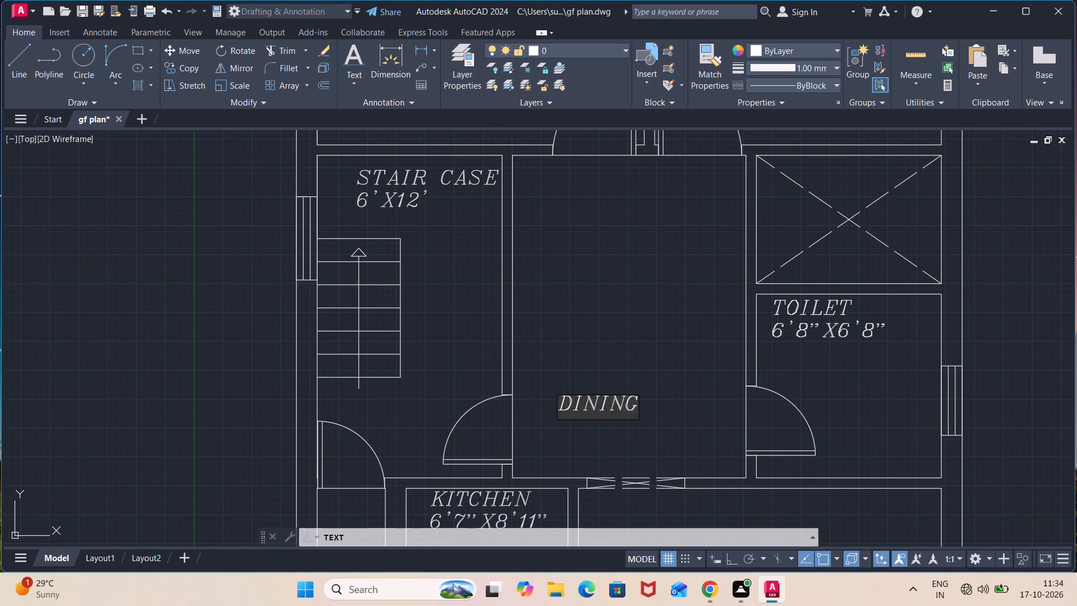
{"action": "key", "text": "Return"}
{"action": "type", "text": "10'"}
{"action": "key", "text": "x"}
{"action": "type", "text": "12'"}
Label the X-marked room north of the toilet "DUCT" with "6'8"X5'" on the line below.
{"action": "scroll", "coordinate": [818, 369], "scroll_direction": "down", "scroll_amount": 2}
{"action": "middle_click_drag", "start_coordinate": [819, 369], "coordinate": [827, 400]}
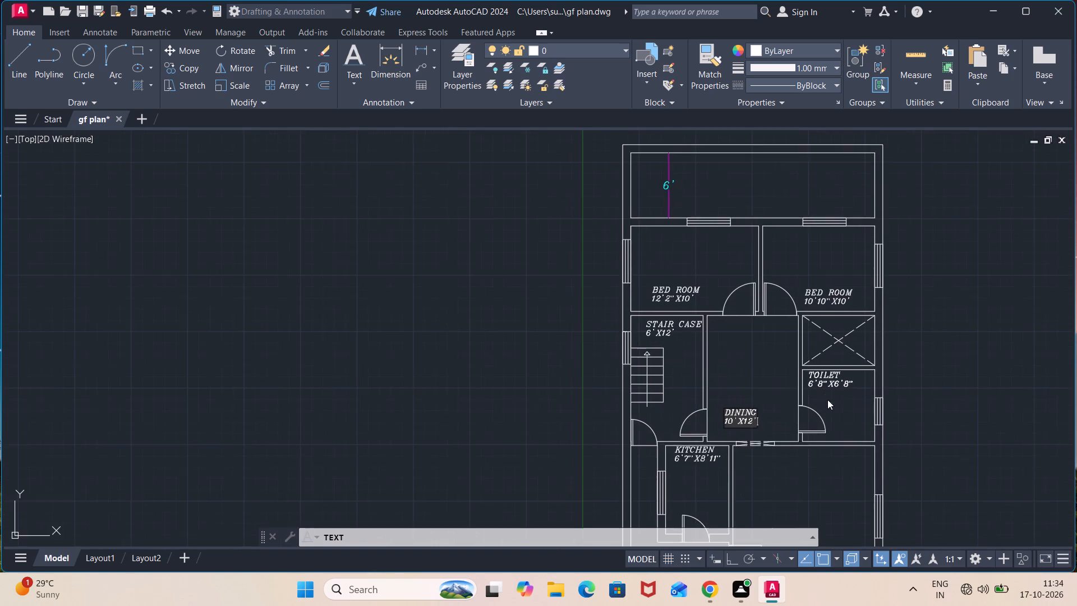
{"action": "scroll", "coordinate": [825, 346], "scroll_direction": "up", "scroll_amount": 3}
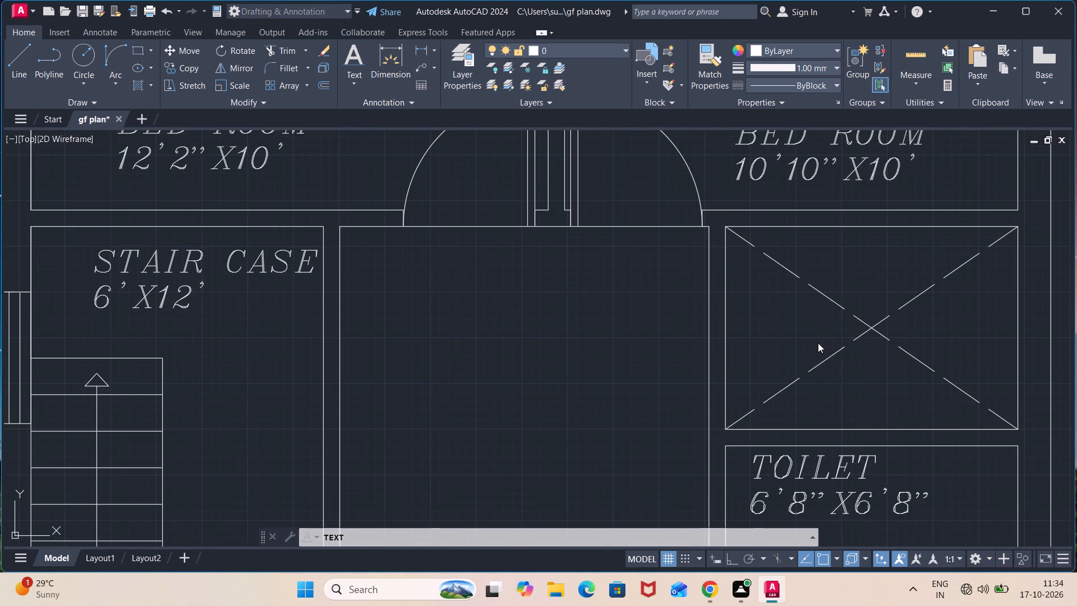
{"action": "scroll", "coordinate": [817, 343], "scroll_direction": "up", "scroll_amount": 1}
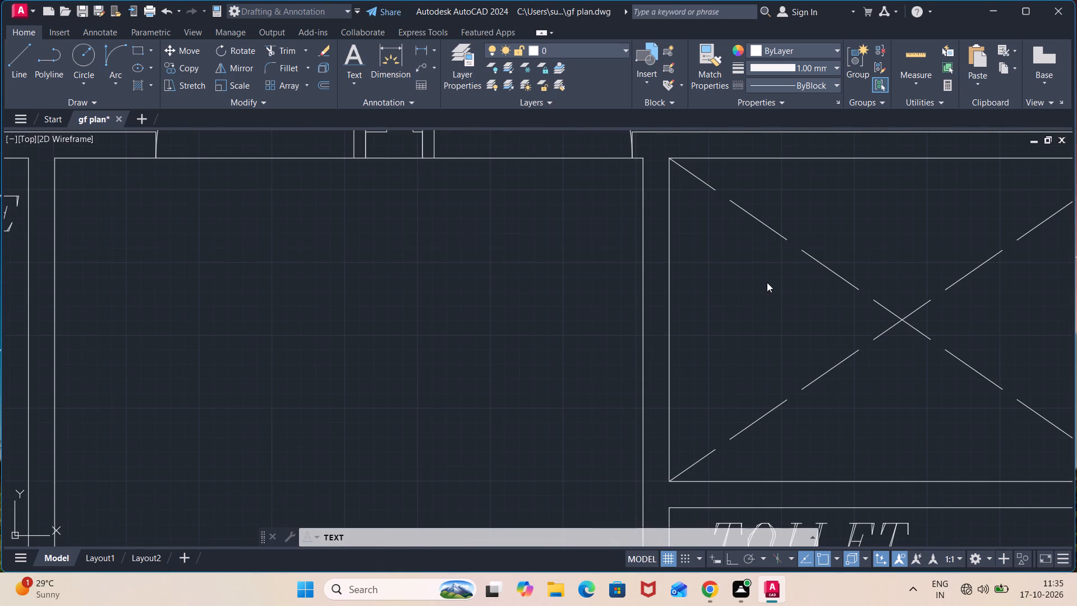
{"action": "left_click", "coordinate": [761, 272]}
{"action": "type", "text": "DUCT"}
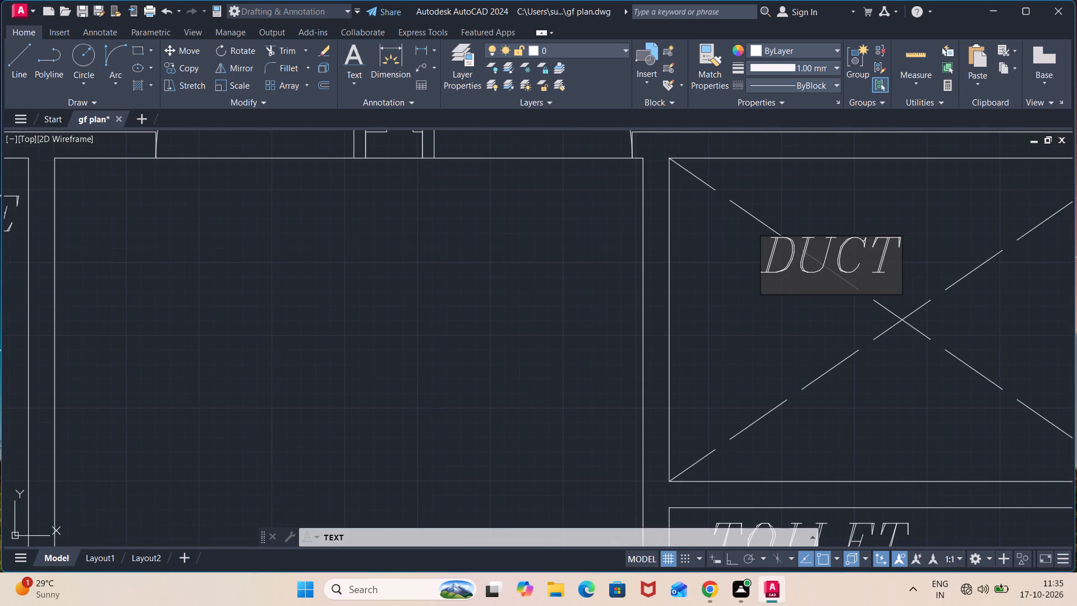
{"action": "key", "text": "Return"}
{"action": "type", "text": "6'8\"X"}
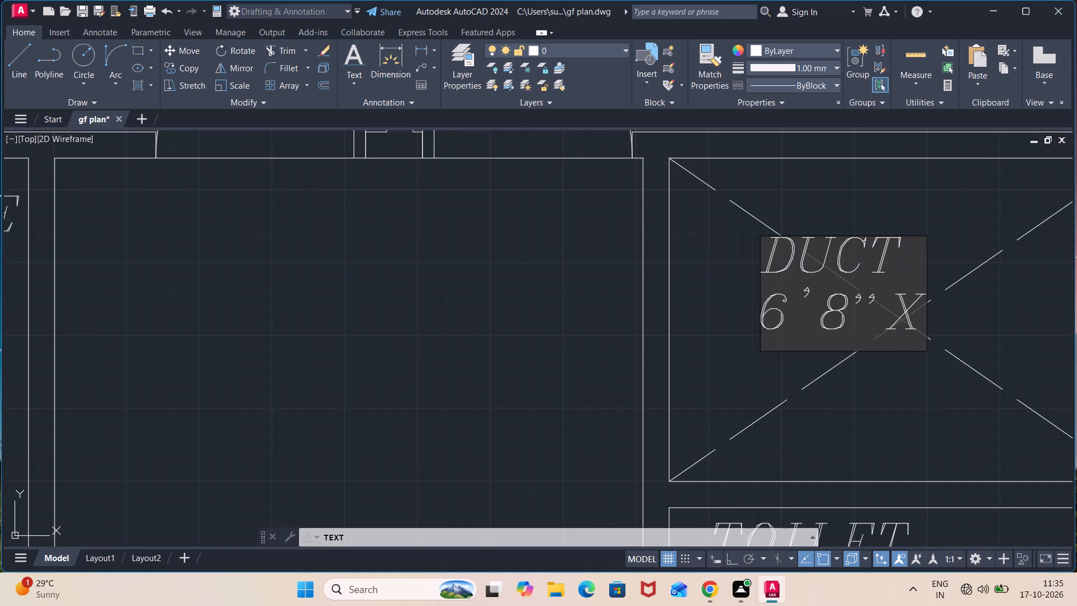
{"action": "type", "text": "5'"}
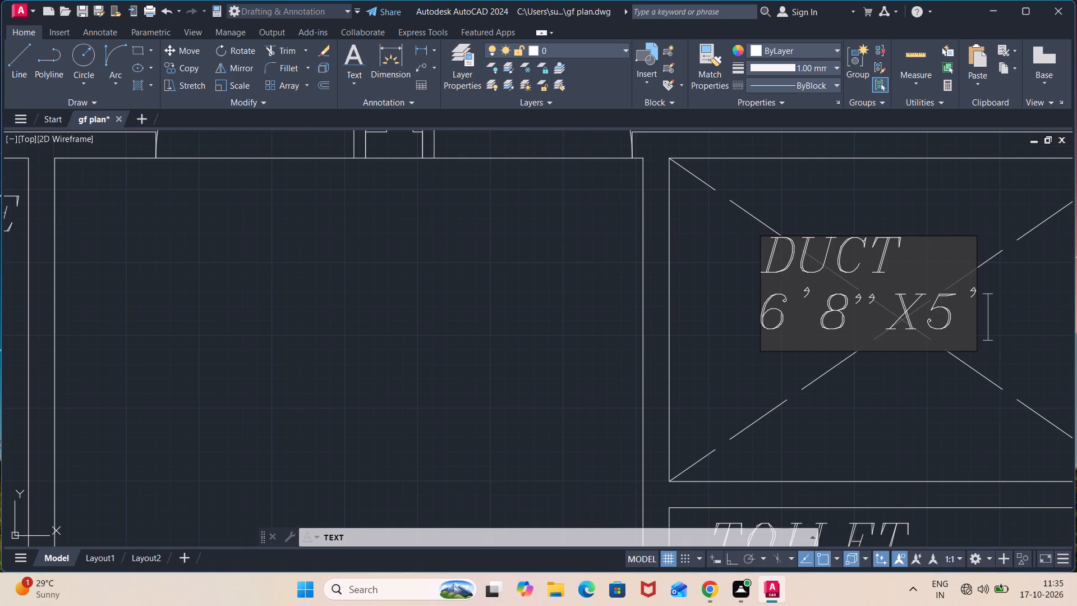
Label the open area south of the drawing room "WIDE FRONT LAWN", with "8'" indented five spaces below, just east of the 8' dimension.
{"action": "scroll", "coordinate": [715, 315], "scroll_direction": "down", "scroll_amount": 2}
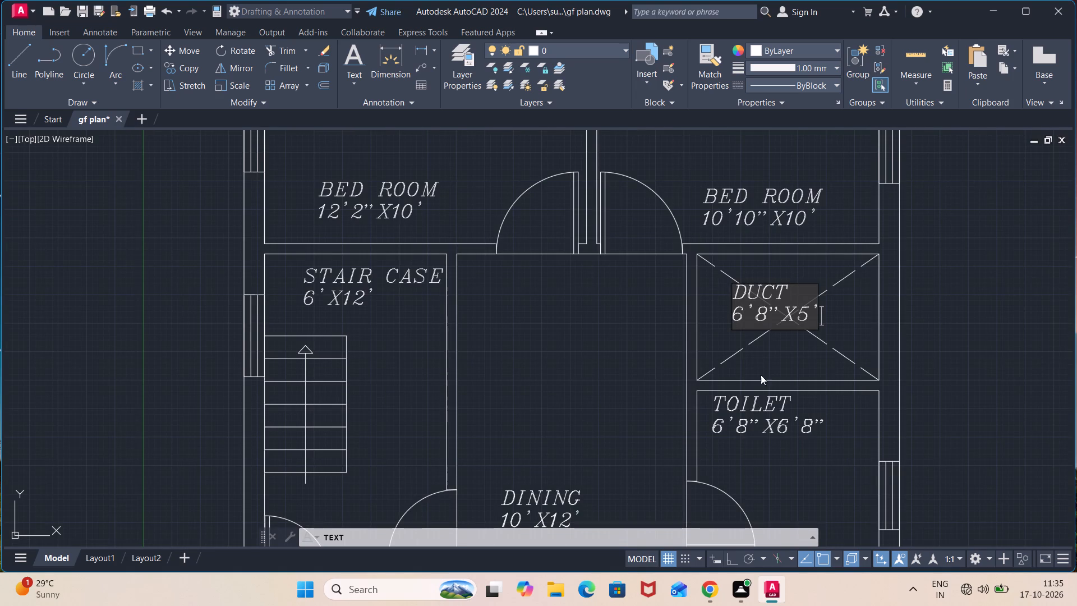
{"action": "scroll", "coordinate": [780, 460], "scroll_direction": "down", "scroll_amount": 1}
{"action": "middle_click_drag", "start_coordinate": [780, 460], "coordinate": [758, 175]}
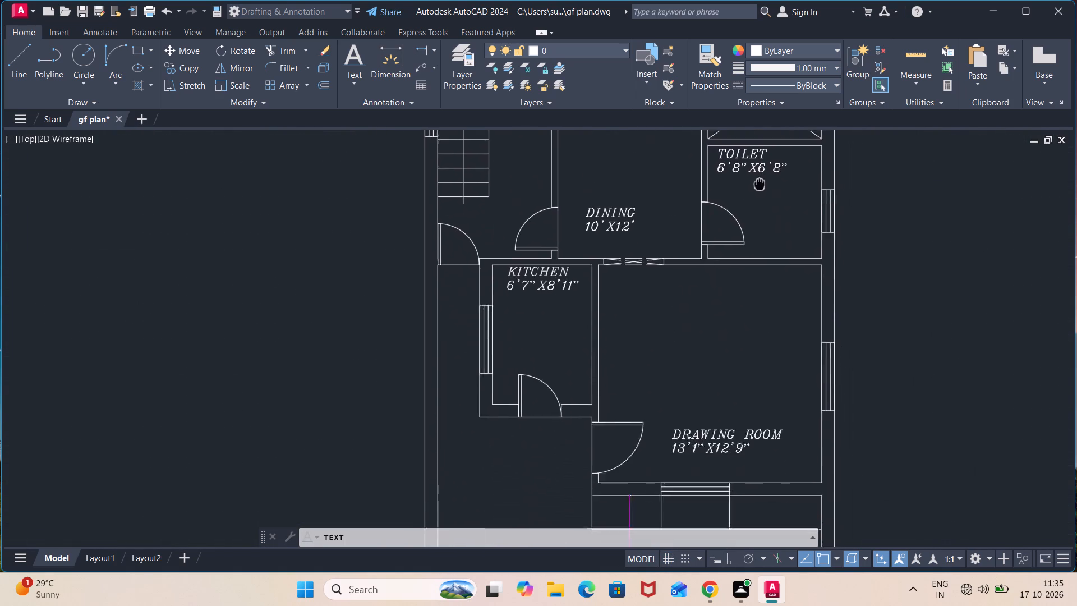
{"action": "middle_click_drag", "start_coordinate": [758, 175], "coordinate": [744, 37]}
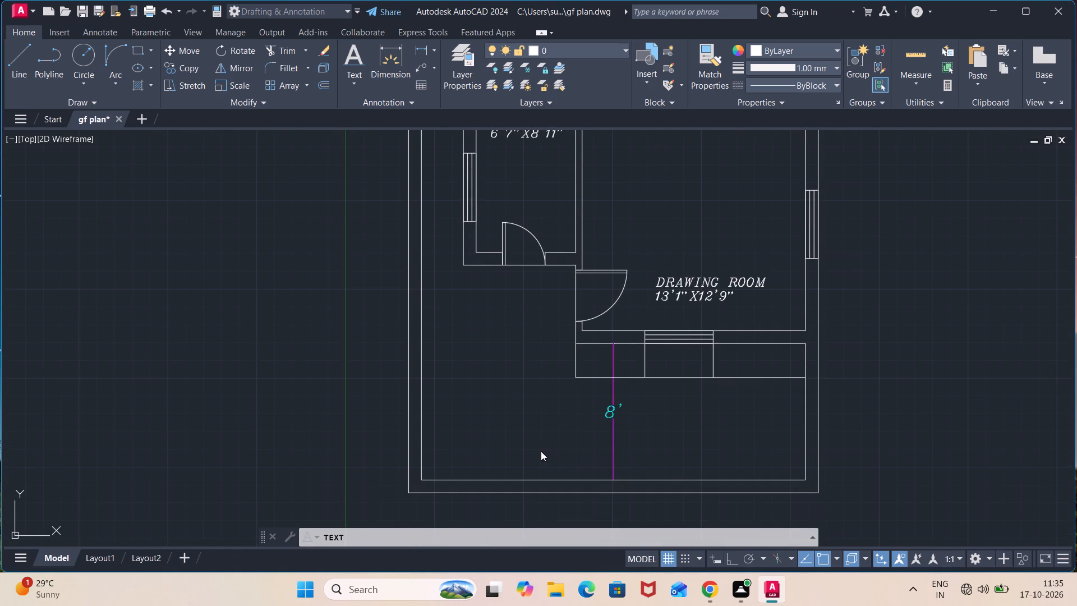
{"action": "left_click", "coordinate": [651, 431]}
{"action": "type", "text": "WIDE"}
{"action": "key", "text": "space"}
{"action": "type", "text": "FRONT"}
{"action": "key", "text": "space"}
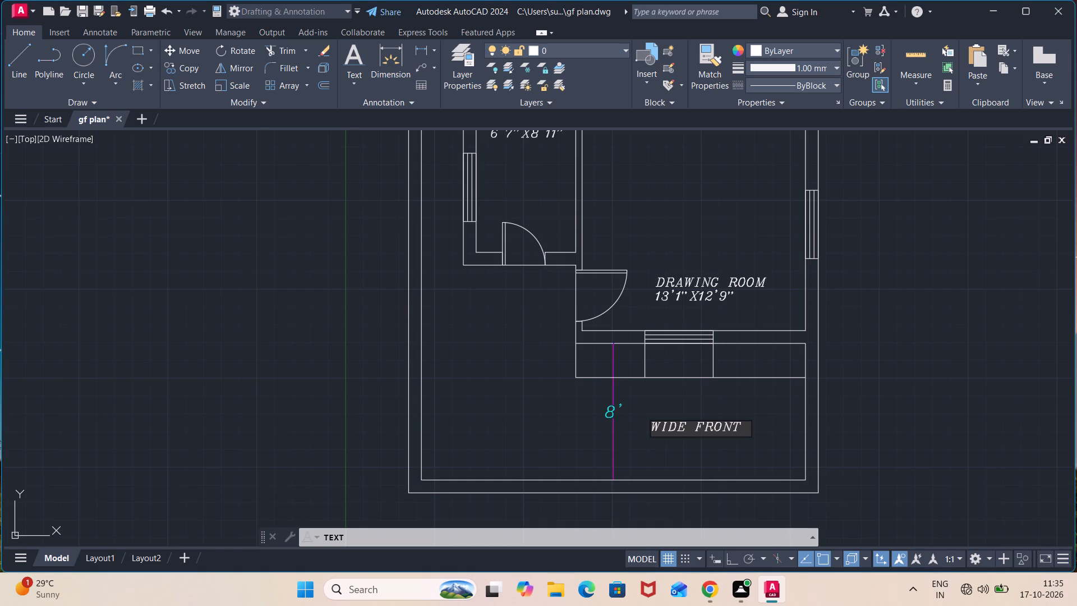
{"action": "type", "text": "LAWN"}
{"action": "key", "text": "Return"}
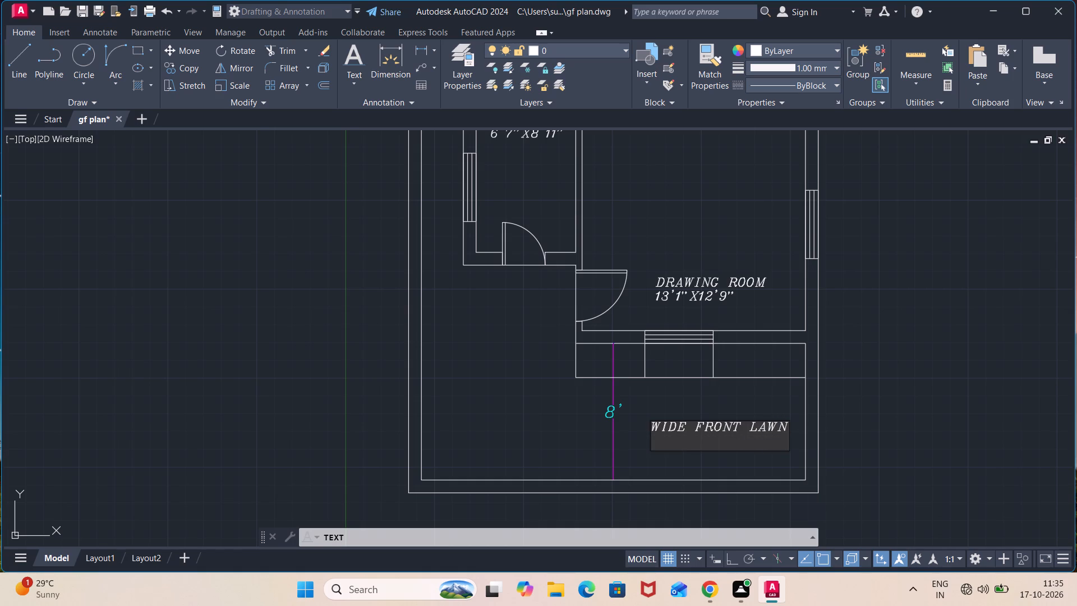
{"action": "key", "text": "space"}
{"action": "key", "text": "space"}
{"action": "key", "text": "space"}
{"action": "key", "text": "space"}
{"action": "key", "text": "space"}
{"action": "type", "text": "8'"}
Label the open area north of the bedrooms "WIDE REAR OPEN", with "6'" indented six spaces on the line below, and finish the text.
{"action": "middle_click_drag", "start_coordinate": [494, 337], "coordinate": [531, 549]}
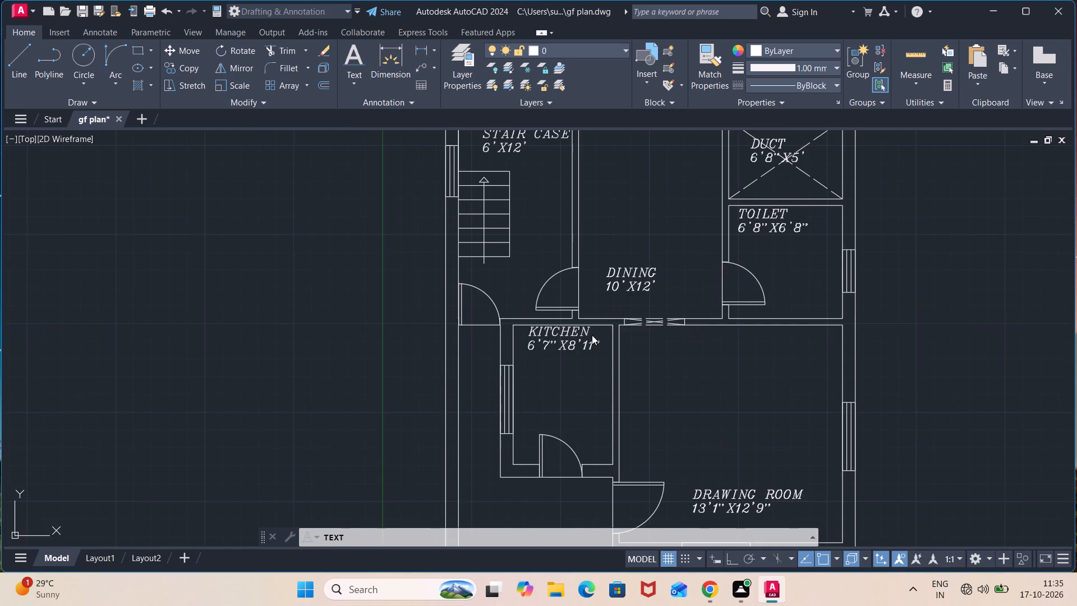
{"action": "middle_click_drag", "start_coordinate": [592, 335], "coordinate": [615, 540]}
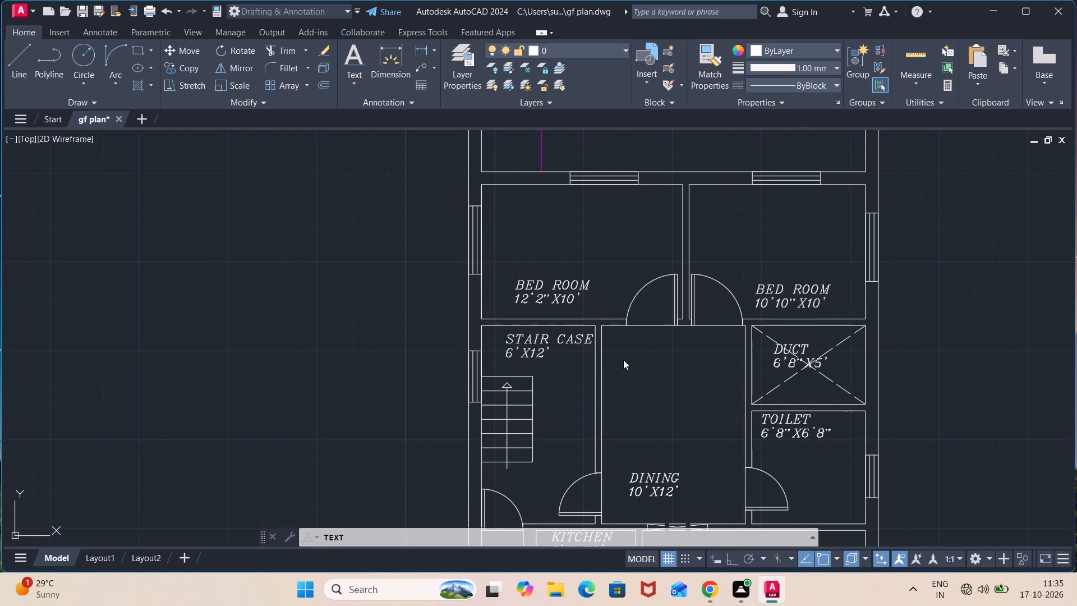
{"action": "middle_click_drag", "start_coordinate": [627, 354], "coordinate": [638, 464]}
{"action": "left_click", "coordinate": [650, 239]}
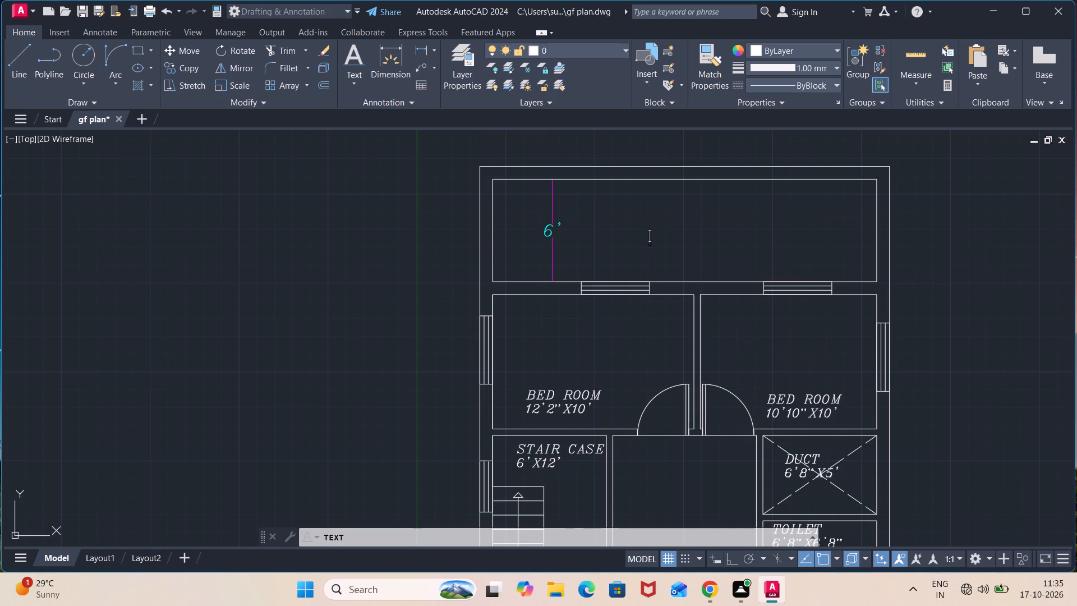
{"action": "type", "text": "WIDE"}
{"action": "key", "text": "Return"}
{"action": "key", "text": "BackSpace"}
{"action": "key", "text": "space"}
{"action": "type", "text": "REAR"}
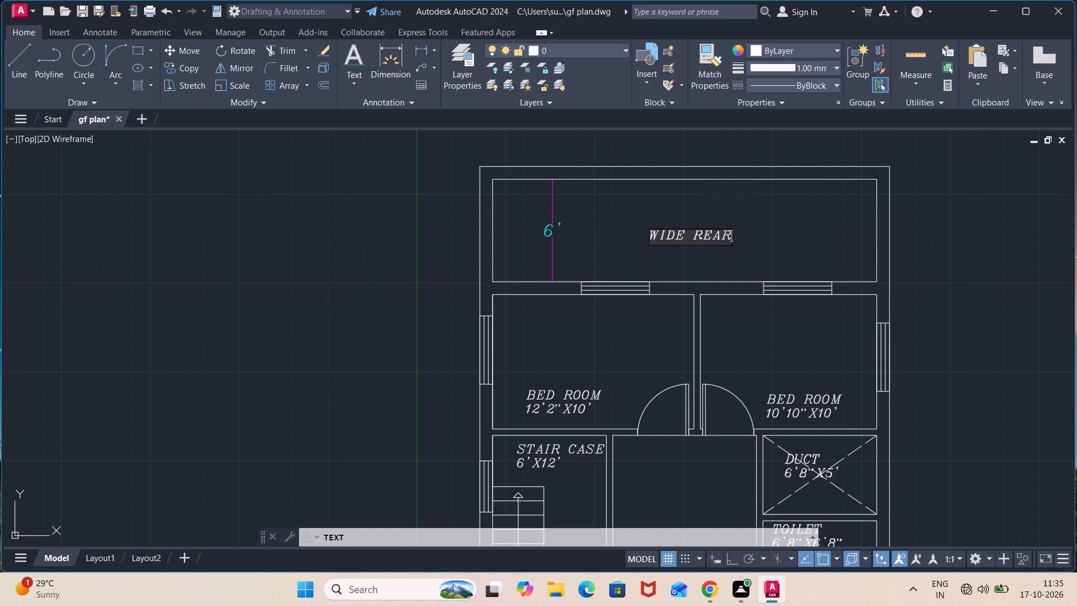
{"action": "key", "text": "Return"}
{"action": "key", "text": "space"}
{"action": "type", "text": "OPEN"}
{"action": "key", "text": "BackSpace"}
{"action": "key", "text": "BackSpace"}
{"action": "key", "text": "BackSpace"}
{"action": "key", "text": "BackSpace"}
{"action": "key", "text": "BackSpace"}
{"action": "key", "text": "BackSpace"}
{"action": "key", "text": "space"}
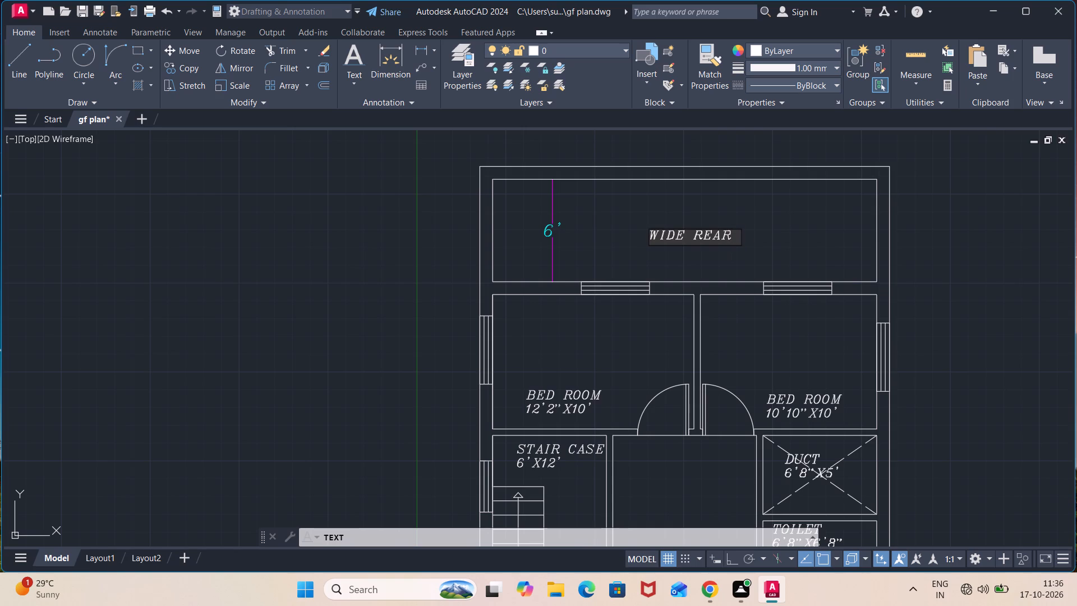
{"action": "type", "text": "OP"}
{"action": "type", "text": "EN"}
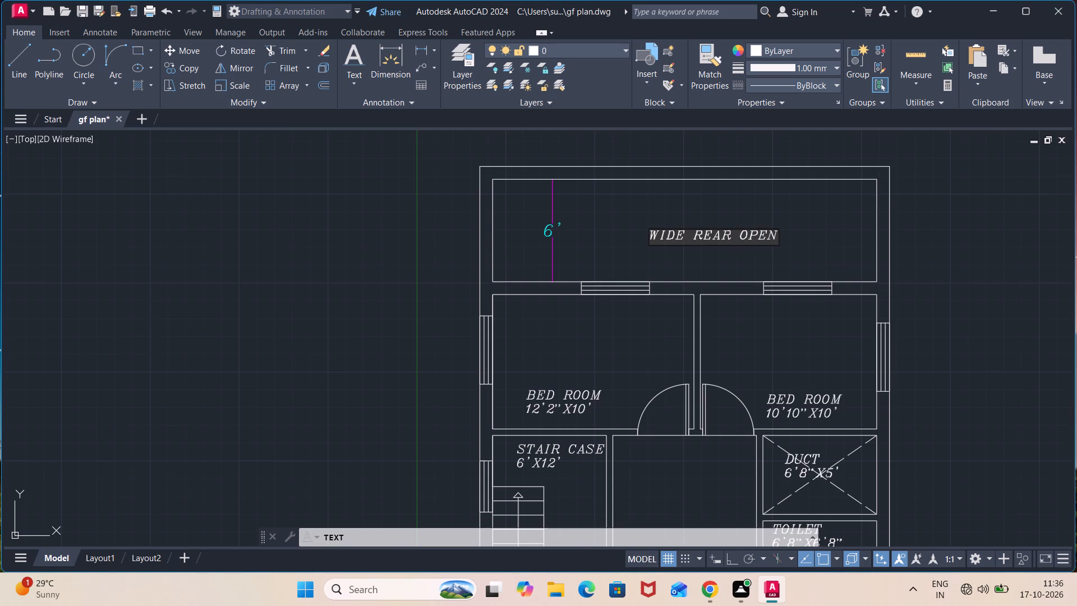
{"action": "key", "text": "Return"}
{"action": "key", "text": "space"}
{"action": "key", "text": "space"}
{"action": "key", "text": "space"}
{"action": "key", "text": "space"}
{"action": "key", "text": "space"}
{"action": "key", "text": "space"}
{"action": "type", "text": "6'"}
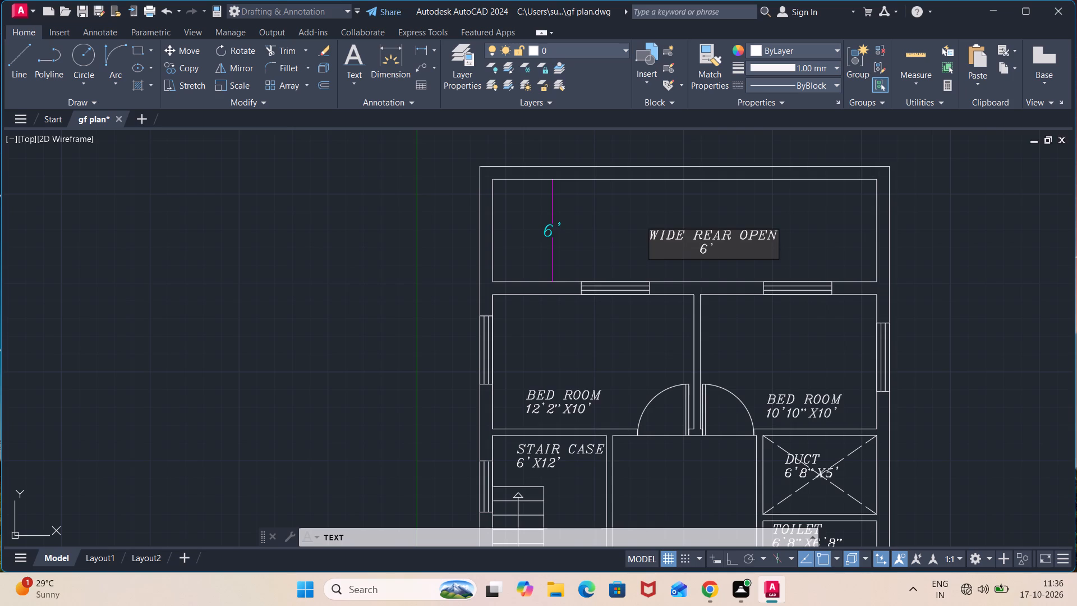
{"action": "key", "text": "Return"}
{"action": "middle_click_drag", "start_coordinate": [765, 341], "coordinate": [738, 244]}
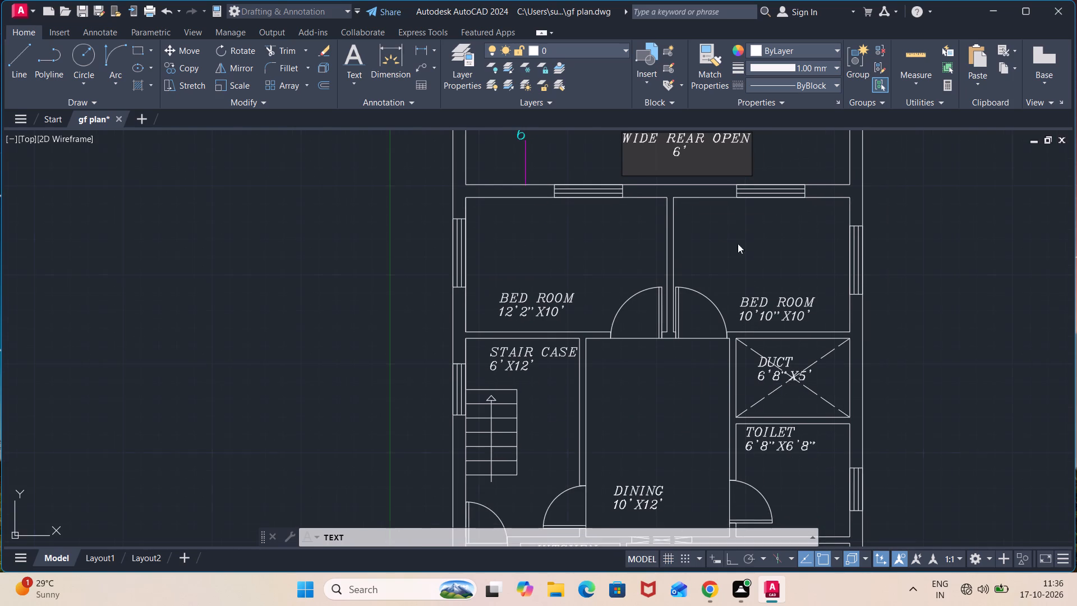
{"action": "middle_click_drag", "start_coordinate": [744, 271], "coordinate": [725, 108]}
{"action": "scroll", "coordinate": [761, 407], "scroll_direction": "down", "scroll_amount": 1}
{"action": "middle_click_drag", "start_coordinate": [762, 418], "coordinate": [747, 288]}
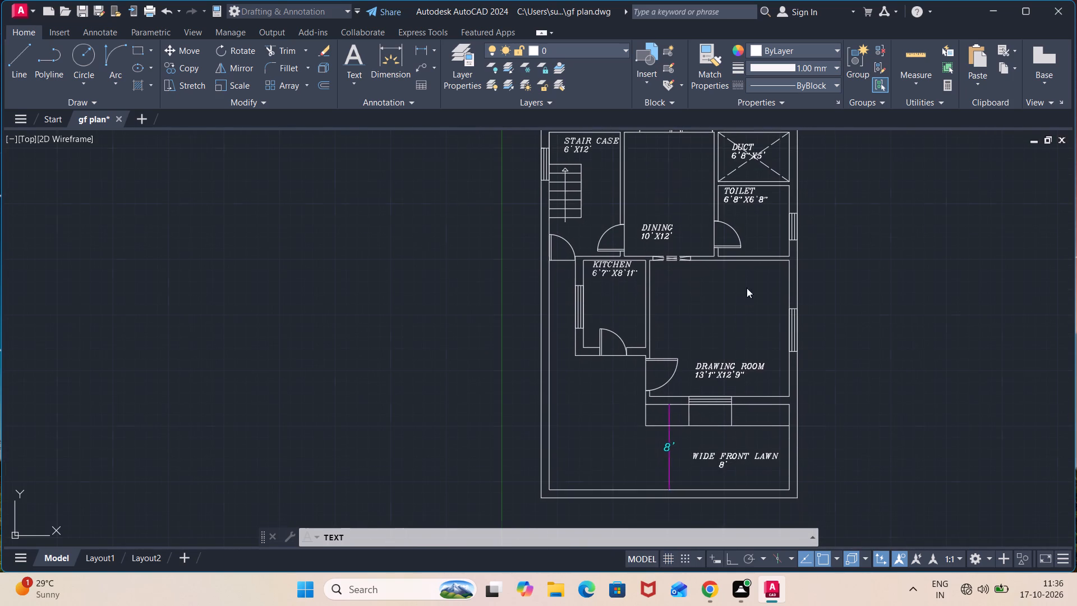
{"action": "left_click", "coordinate": [859, 379]}
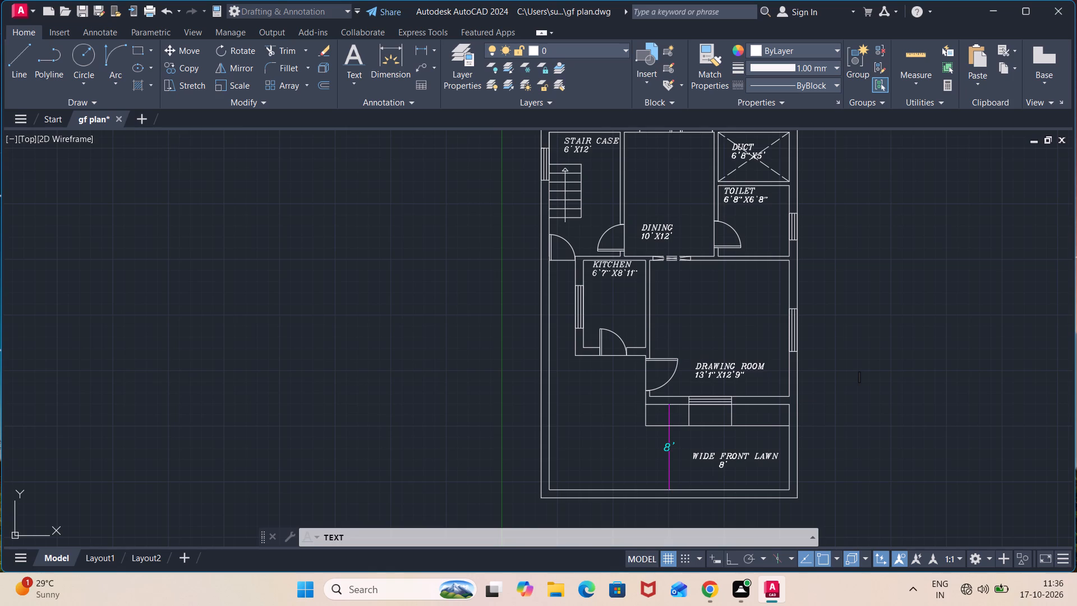
{"action": "key", "text": "Escape"}
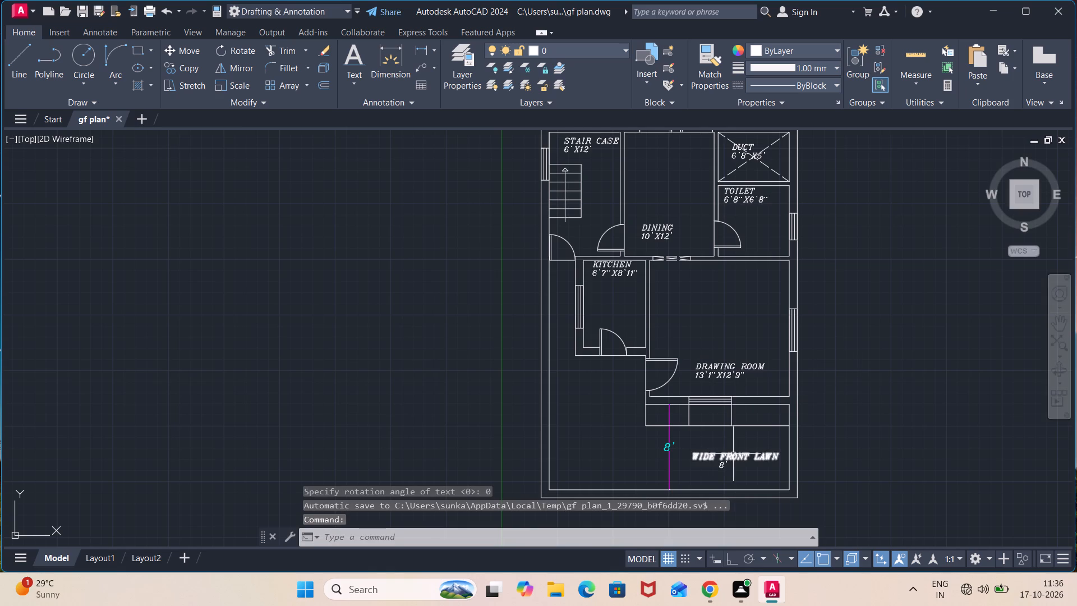
Open the recent drawing "All blocks and items.dwg" without specifying replacements for its missing SHX files.
{"action": "middle_click_drag", "start_coordinate": [733, 454], "coordinate": [841, 472]}
{"action": "middle_click_drag", "start_coordinate": [718, 462], "coordinate": [812, 451]}
{"action": "middle_click_drag", "start_coordinate": [802, 392], "coordinate": [790, 447]}
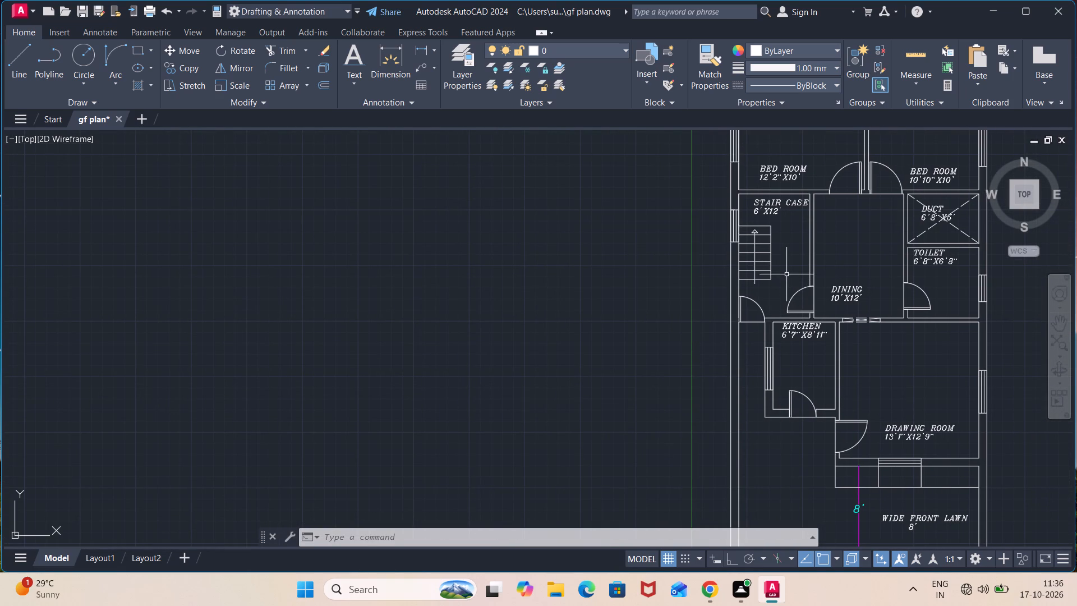
{"action": "middle_click_drag", "start_coordinate": [786, 275], "coordinate": [806, 316]}
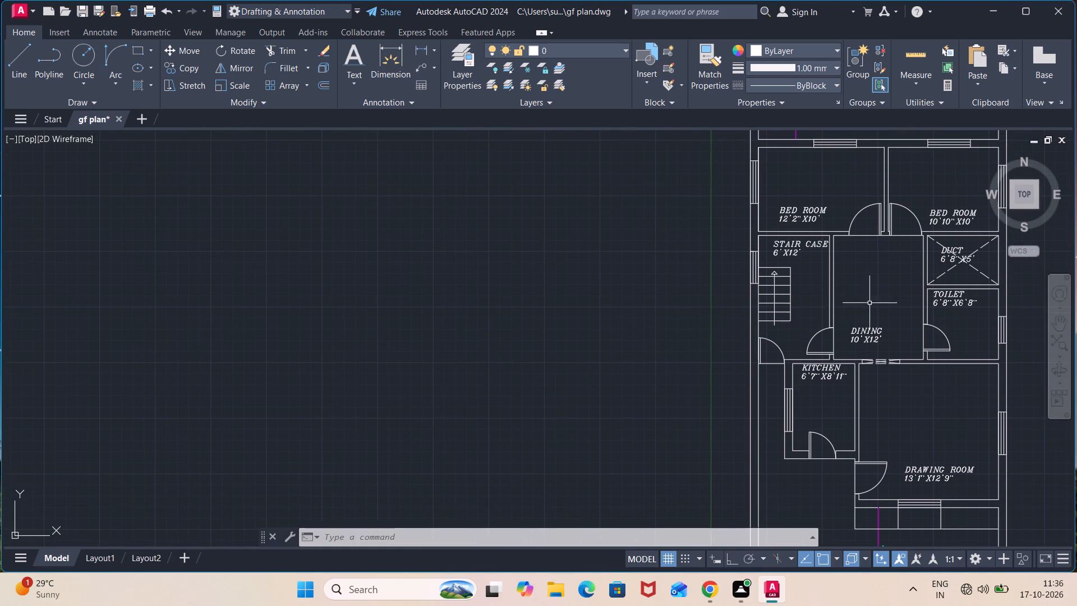
{"action": "middle_click_drag", "start_coordinate": [878, 293], "coordinate": [761, 405]}
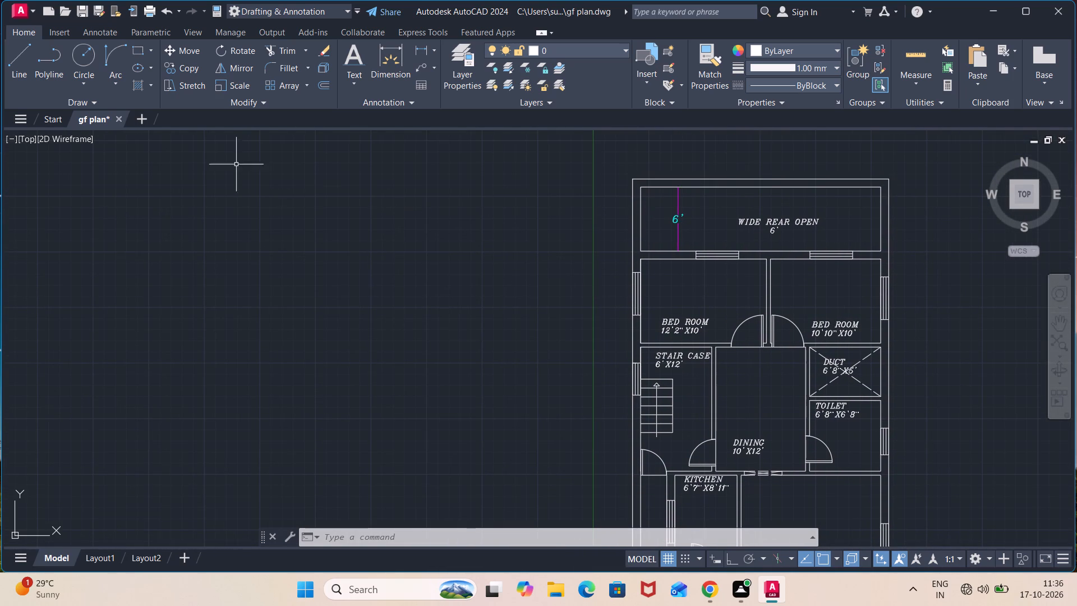
{"action": "left_click", "coordinate": [24, 13]}
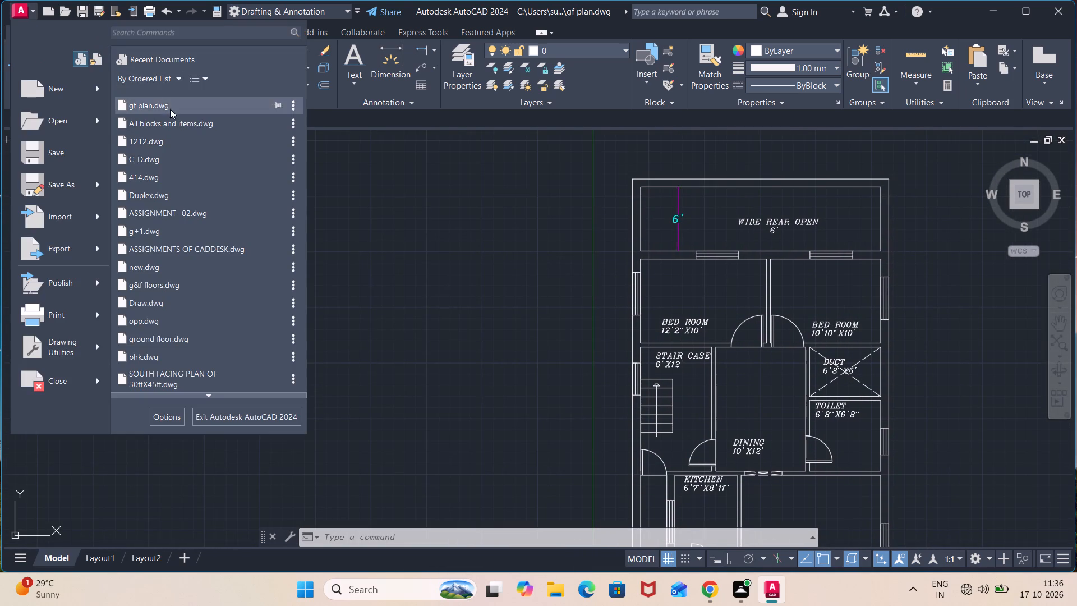
{"action": "left_click", "coordinate": [173, 117]}
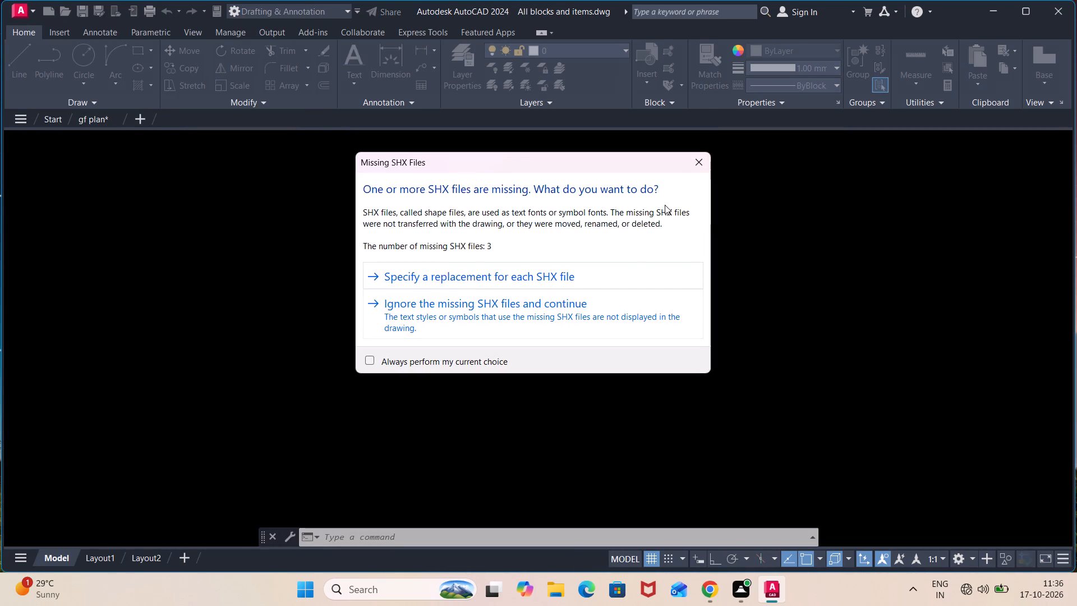
{"action": "left_click", "coordinate": [695, 162]}
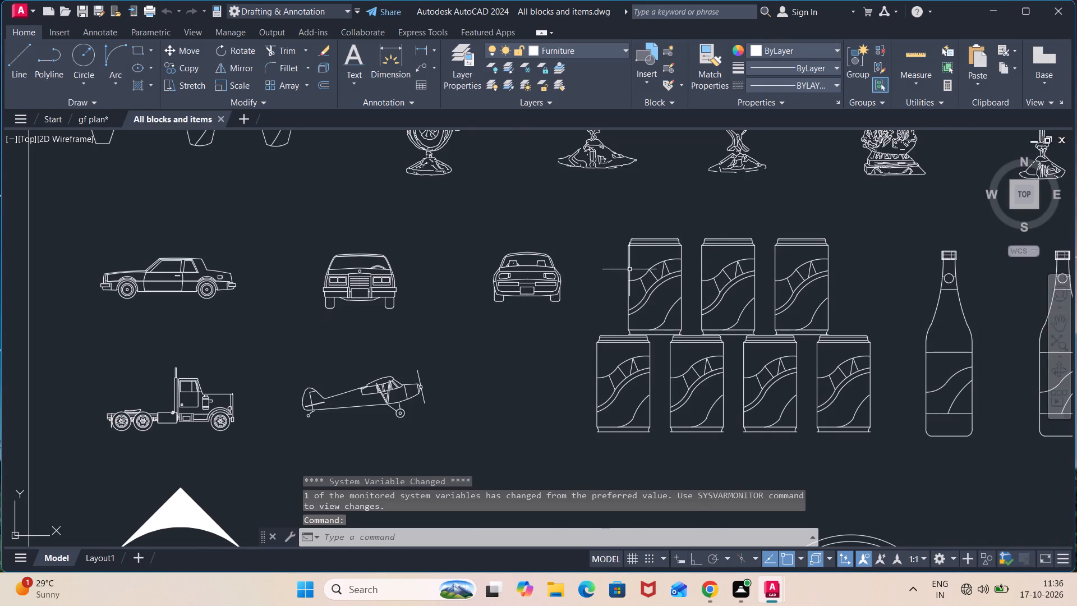
Copy the curve-patterned double bed with its two bedside tables, located just above the round bed in the bed plan blocks.
{"action": "scroll", "coordinate": [719, 254], "scroll_direction": "down", "scroll_amount": 3}
{"action": "scroll", "coordinate": [891, 295], "scroll_direction": "down", "scroll_amount": 3}
{"action": "middle_click_drag", "start_coordinate": [898, 302], "coordinate": [519, 278]}
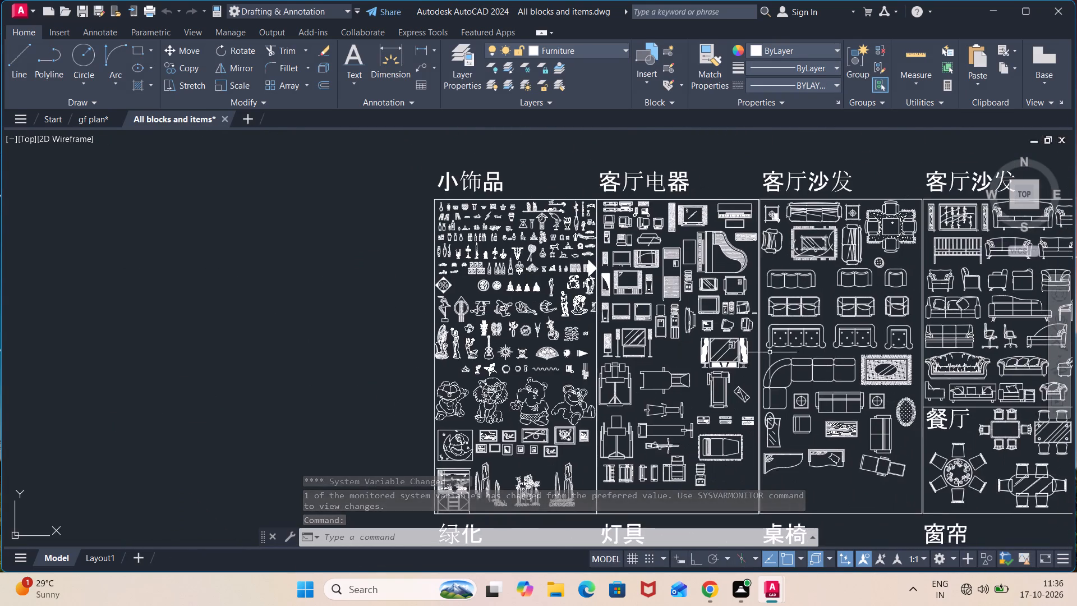
{"action": "middle_click_drag", "start_coordinate": [770, 352], "coordinate": [450, 210]}
{"action": "middle_click_drag", "start_coordinate": [756, 382], "coordinate": [678, 217]}
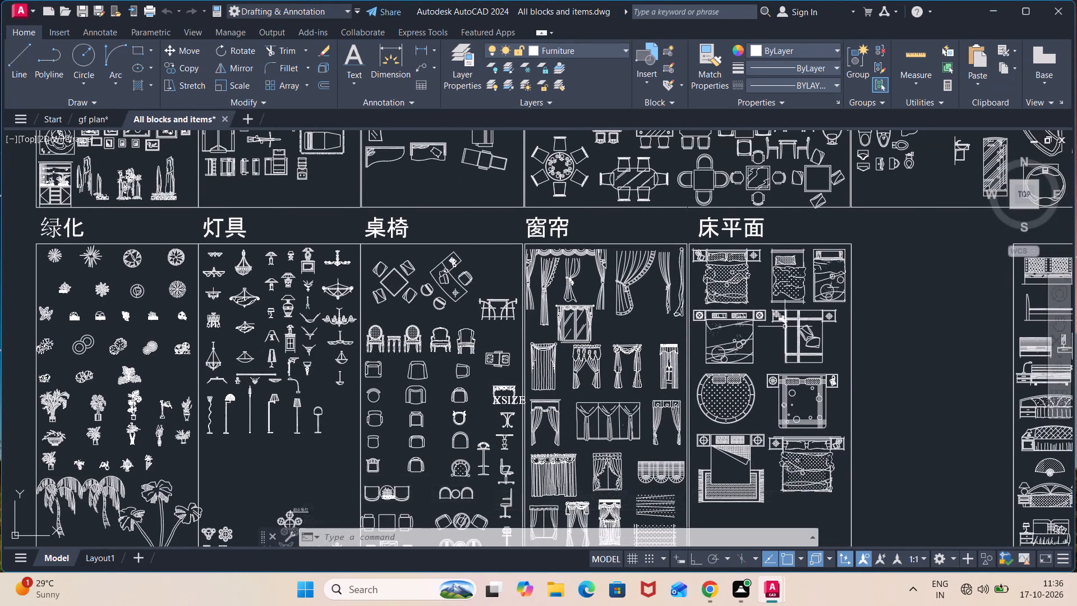
{"action": "middle_click_drag", "start_coordinate": [782, 326], "coordinate": [701, 241]}
{"action": "scroll", "coordinate": [706, 236], "scroll_direction": "up", "scroll_amount": 3}
{"action": "scroll", "coordinate": [801, 256], "scroll_direction": "down", "scroll_amount": 2}
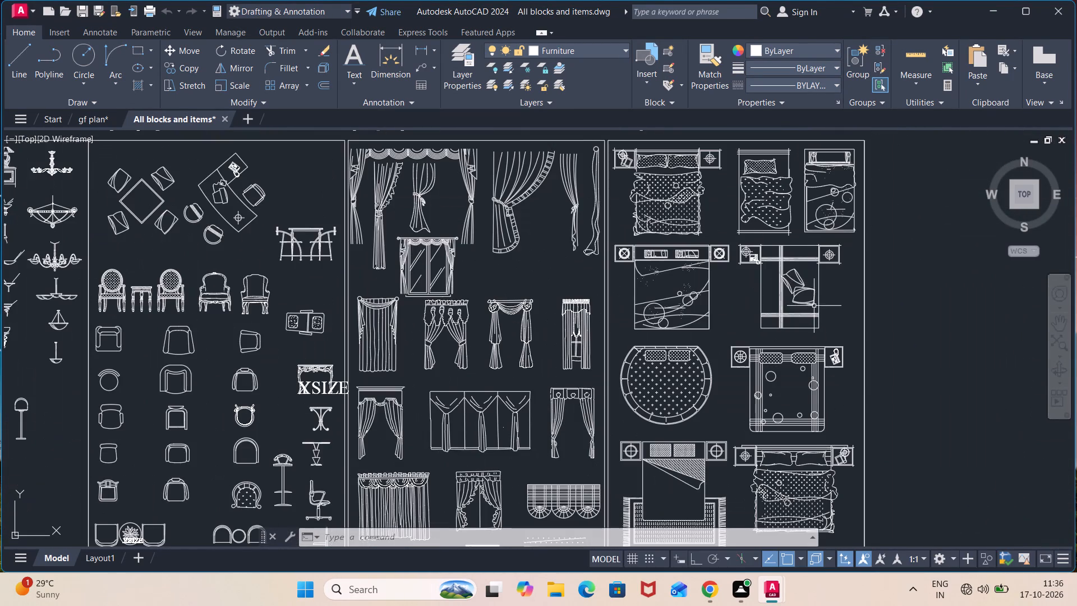
{"action": "middle_click_drag", "start_coordinate": [814, 306], "coordinate": [775, 226]}
{"action": "scroll", "coordinate": [813, 260], "scroll_direction": "up", "scroll_amount": 2}
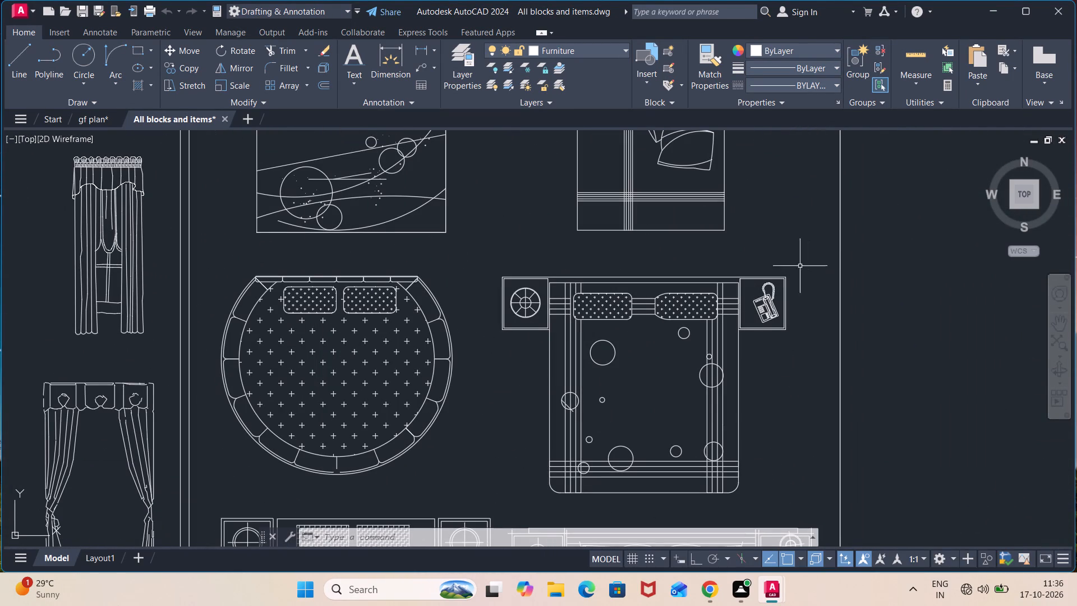
{"action": "middle_click_drag", "start_coordinate": [539, 236], "coordinate": [753, 392]}
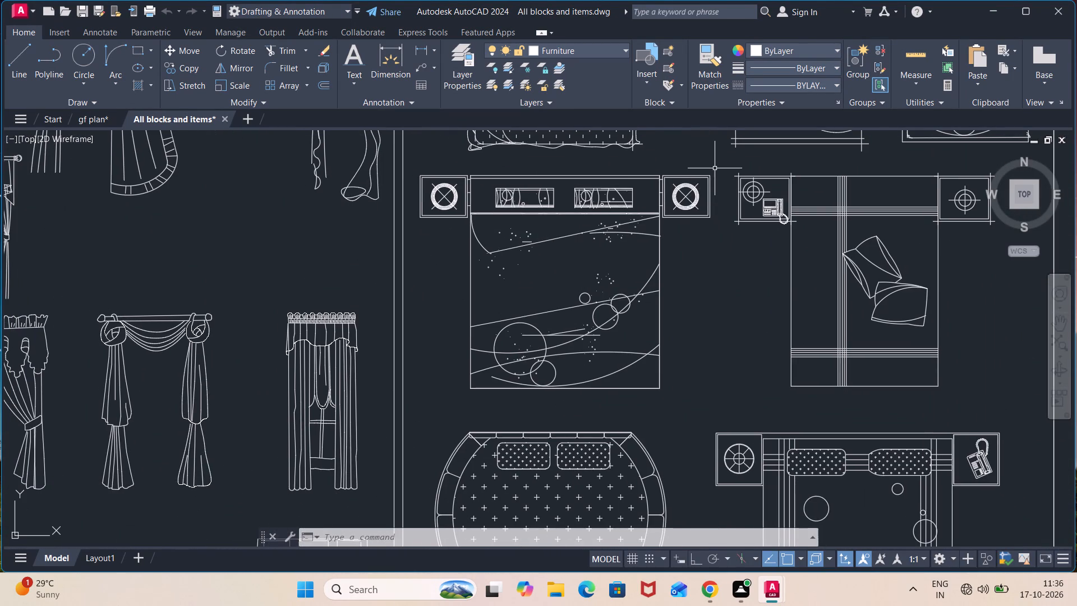
{"action": "left_click", "coordinate": [715, 167]}
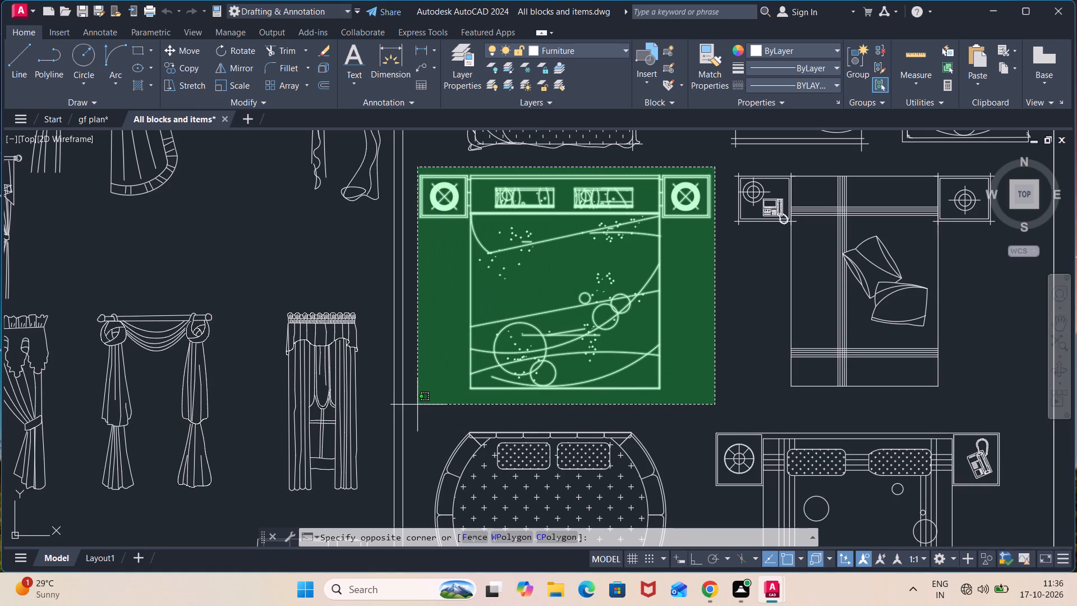
{"action": "left_click", "coordinate": [417, 404]}
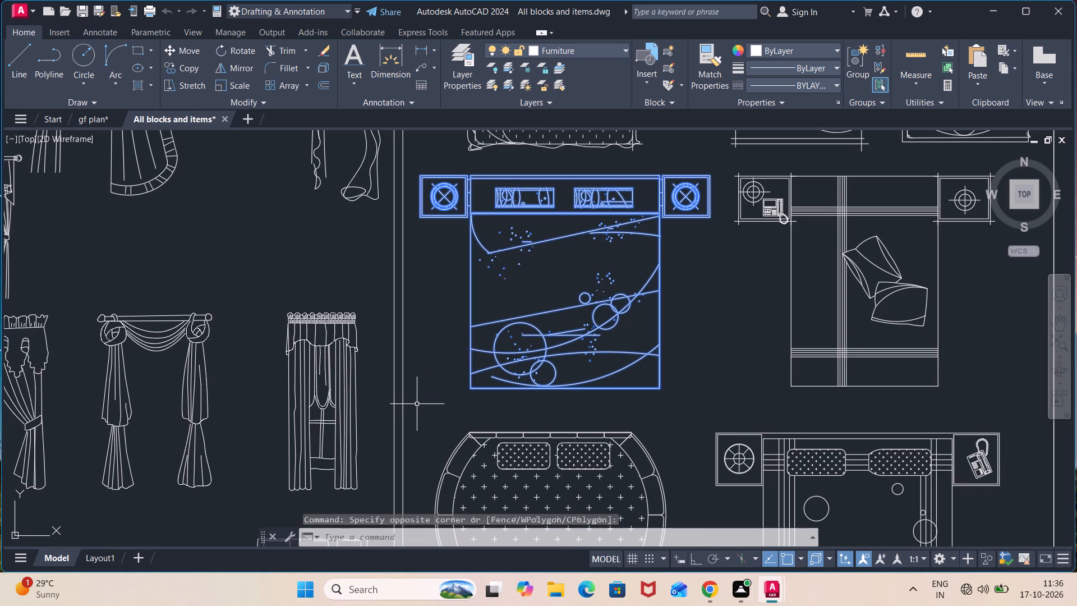
{"action": "key", "text": "ctrl+c"}
Paste the copied double bed with bedside tables into the "gf plan" drawing, in the empty space west of the bedrooms.
{"action": "left_click", "coordinate": [100, 118]}
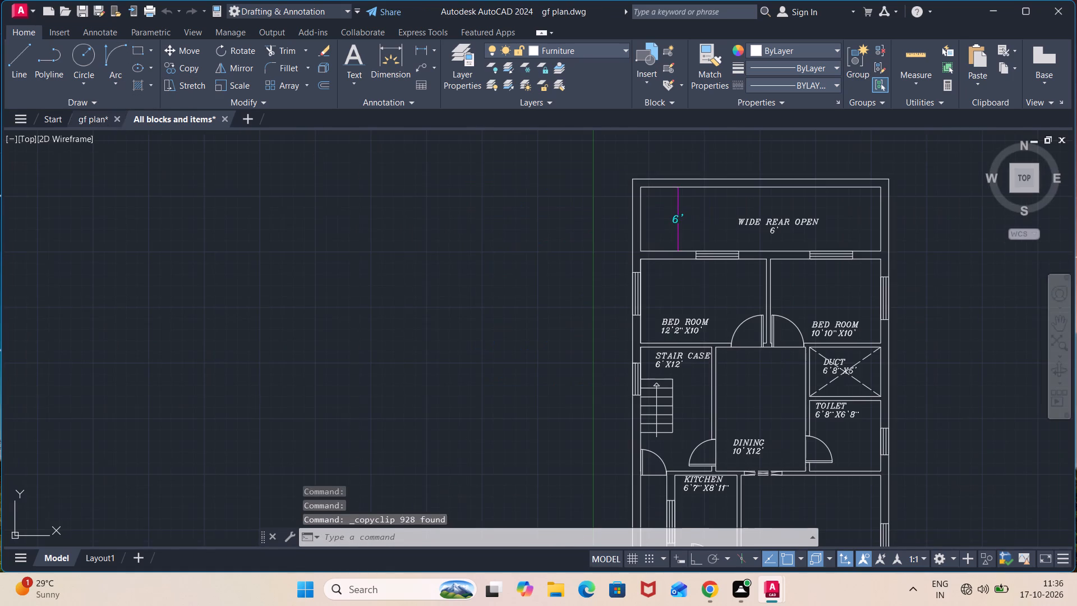
{"action": "scroll", "coordinate": [684, 273], "scroll_direction": "up", "scroll_amount": 2}
{"action": "left_click", "coordinate": [665, 310]}
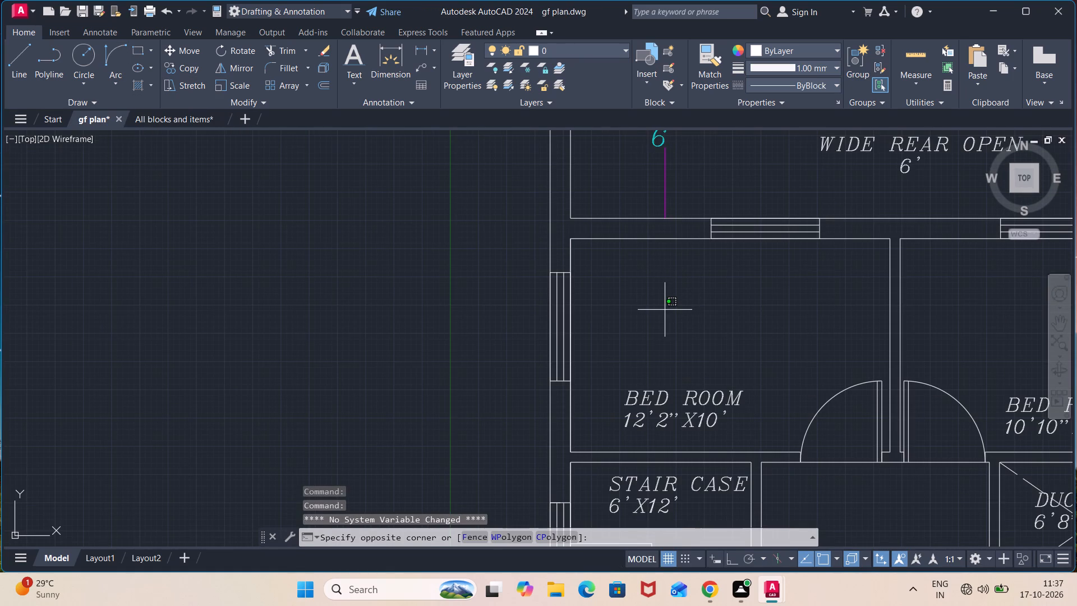
{"action": "key", "text": "ctrl+v"}
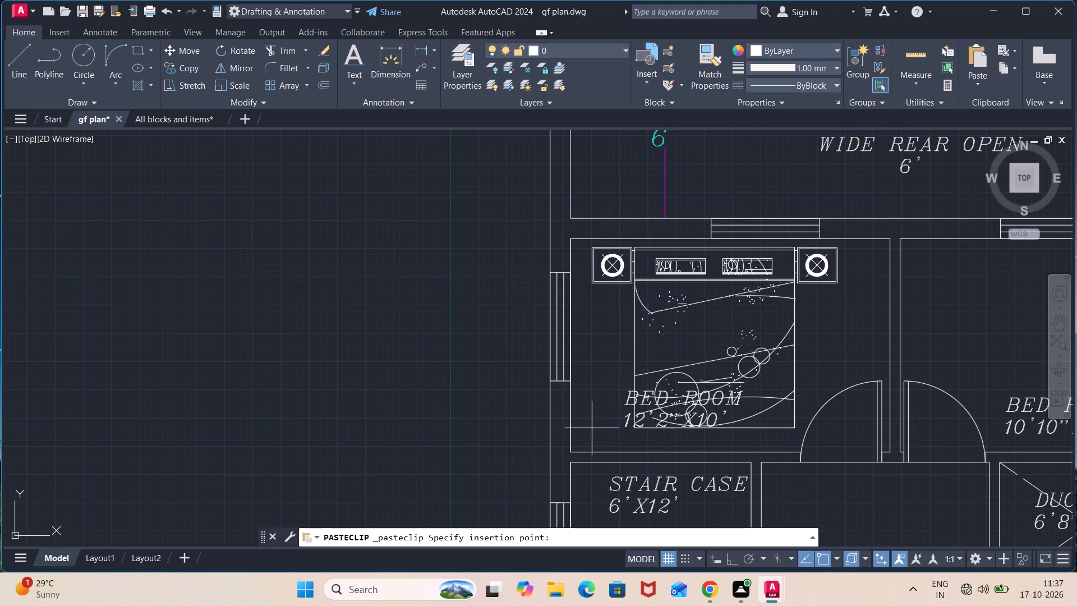
{"action": "scroll", "coordinate": [826, 405], "scroll_direction": "down", "scroll_amount": 1}
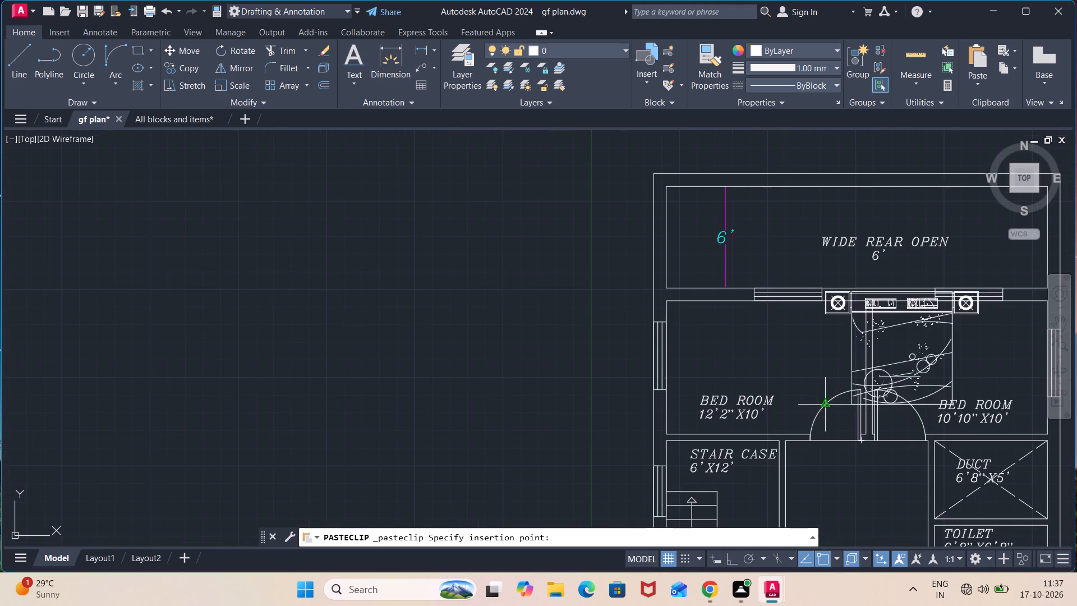
{"action": "middle_click_drag", "start_coordinate": [814, 404], "coordinate": [604, 411]}
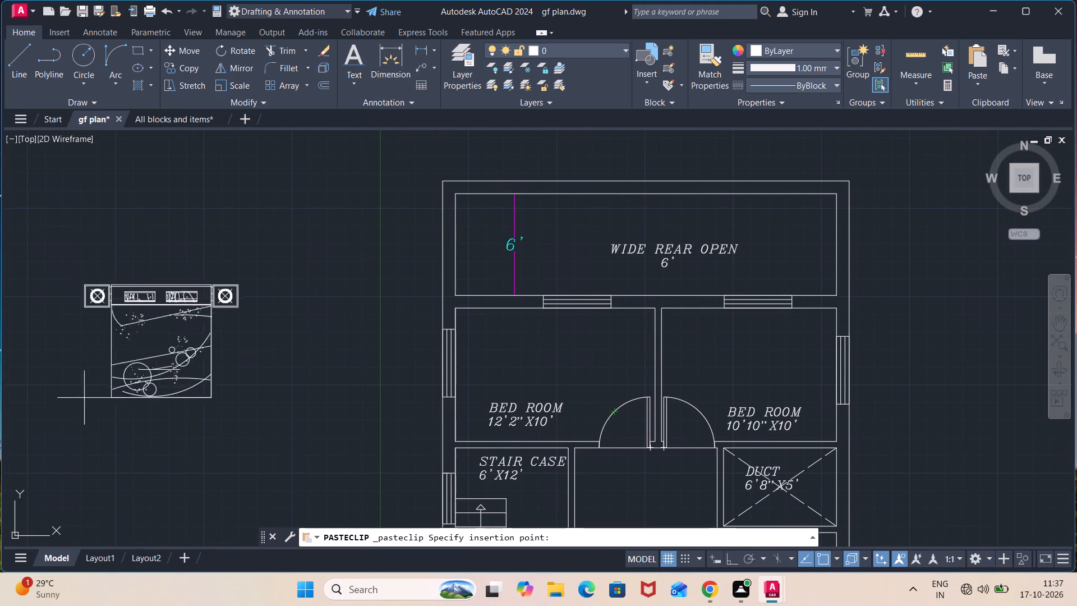
{"action": "left_click", "coordinate": [167, 410]}
Scale the pasted bed set down freehand to about 70% of its size, using the bed's bottom-left corner as base point.
{"action": "left_click_drag", "start_coordinate": [339, 278], "coordinate": [341, 288]}
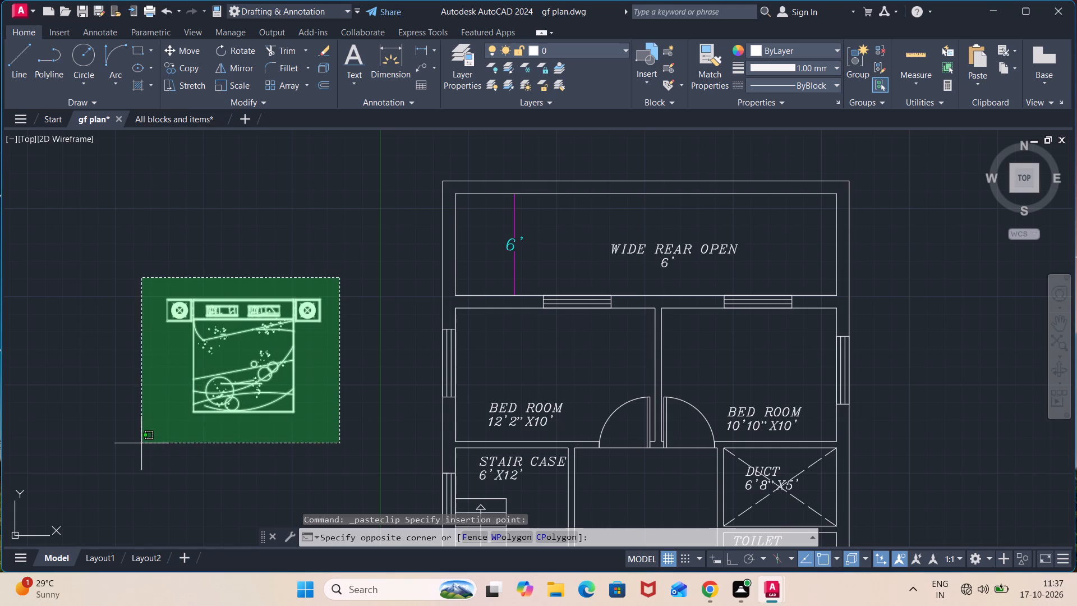
{"action": "left_click", "coordinate": [137, 443]}
{"action": "type", "text": "SC"}
{"action": "key", "text": "Return"}
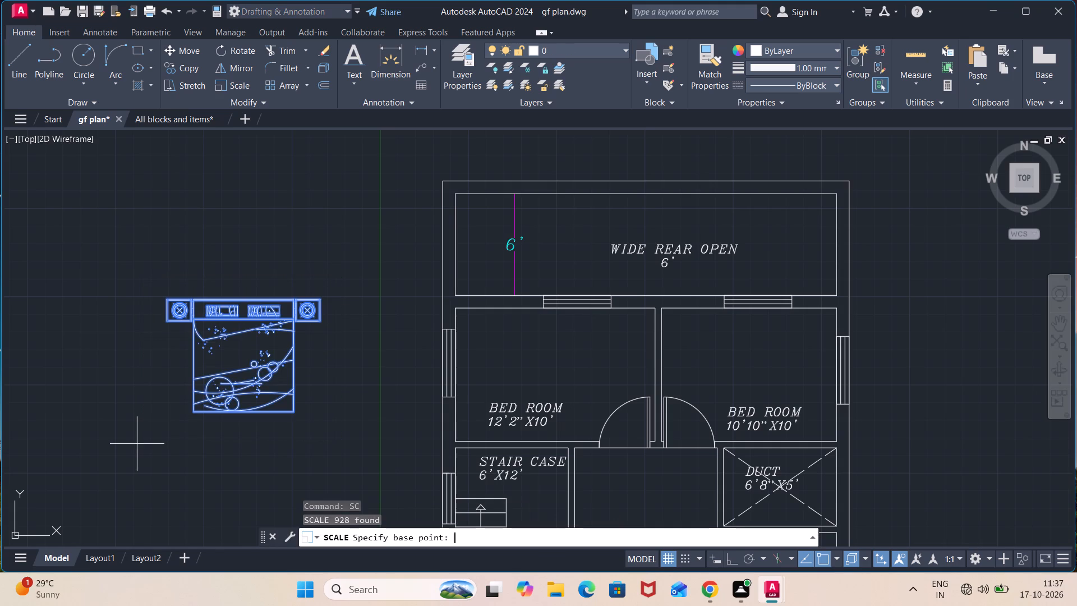
{"action": "left_click", "coordinate": [191, 413]}
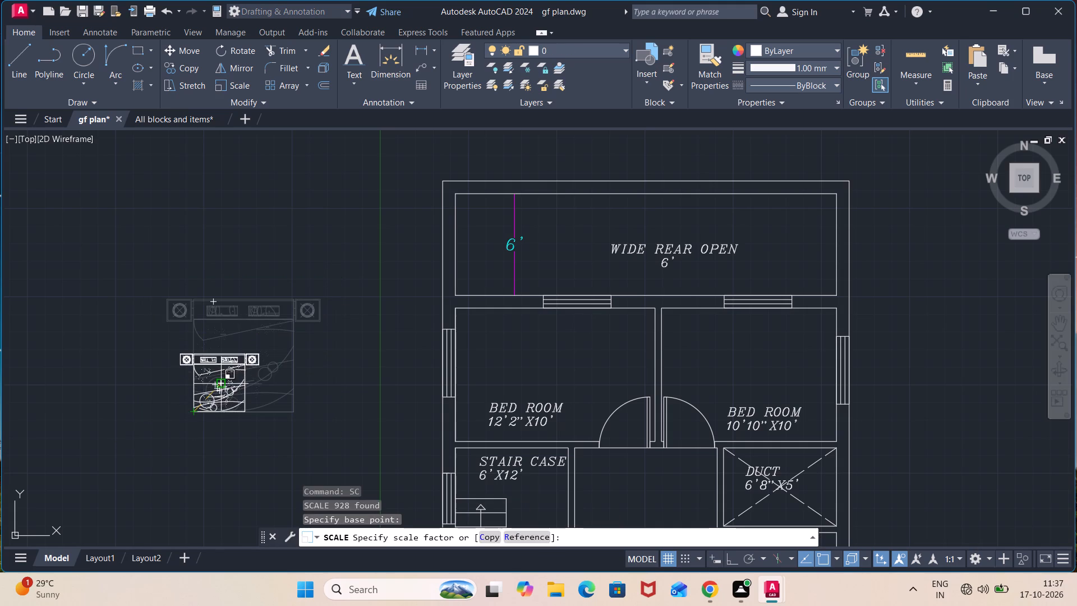
{"action": "left_click", "coordinate": [238, 375]}
Move the bed set into the 12'2"X10' bedroom, just above the room label with its headboard near the north wall.
{"action": "left_click", "coordinate": [307, 314]}
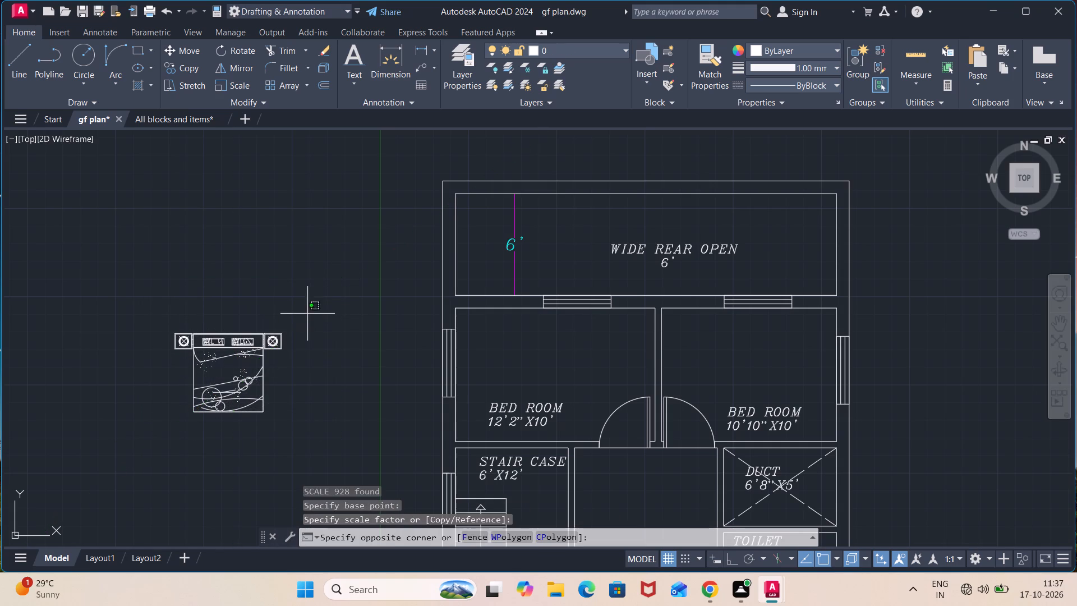
{"action": "left_click", "coordinate": [158, 446]}
{"action": "key", "text": "m"}
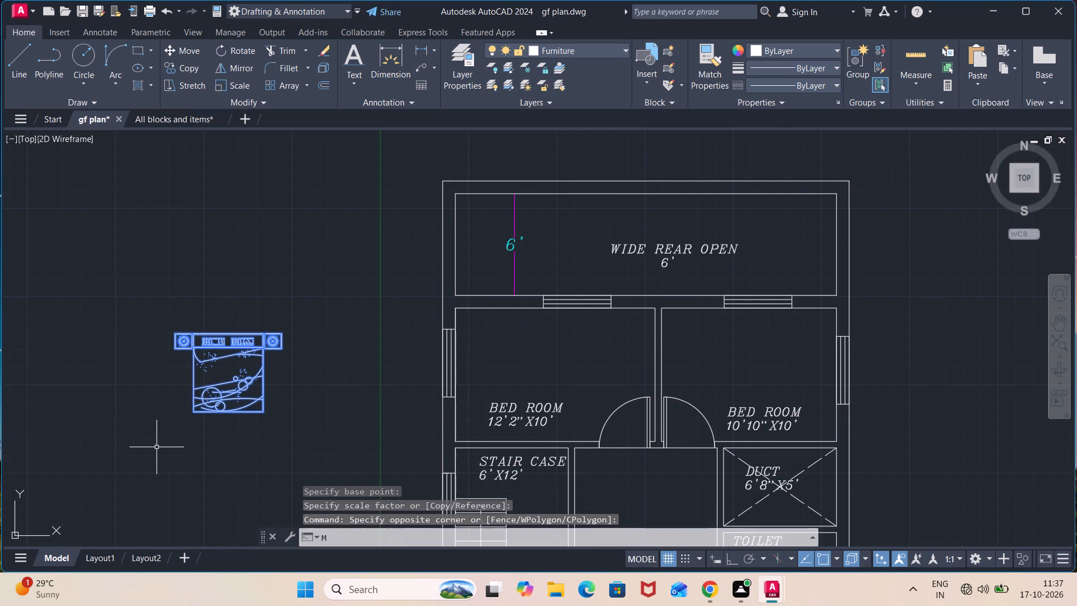
{"action": "key", "text": "Return"}
{"action": "left_click", "coordinate": [263, 412]}
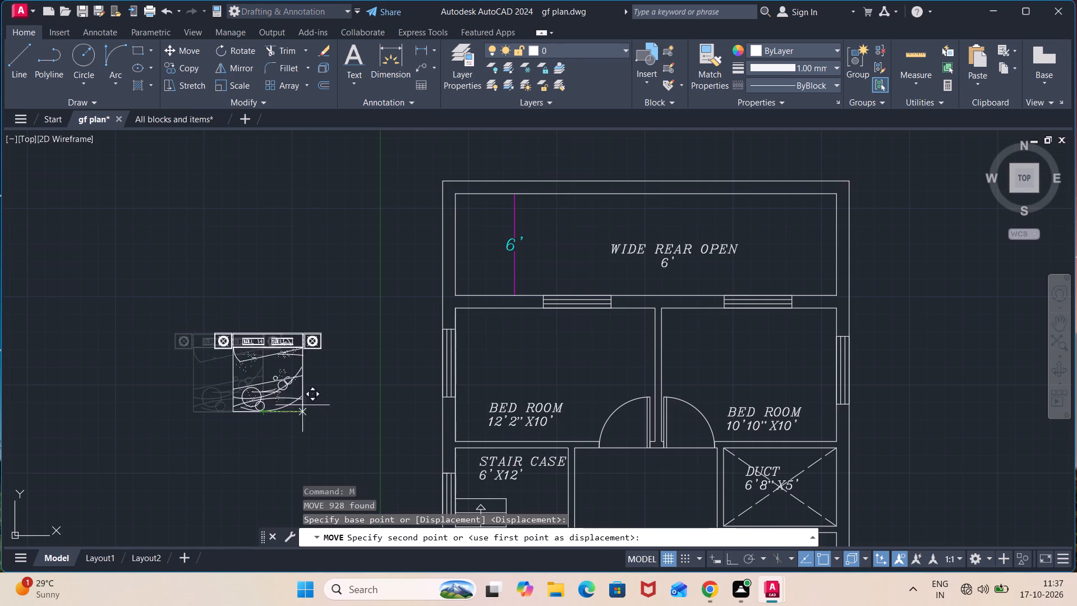
{"action": "scroll", "coordinate": [561, 393], "scroll_direction": "up", "scroll_amount": 2}
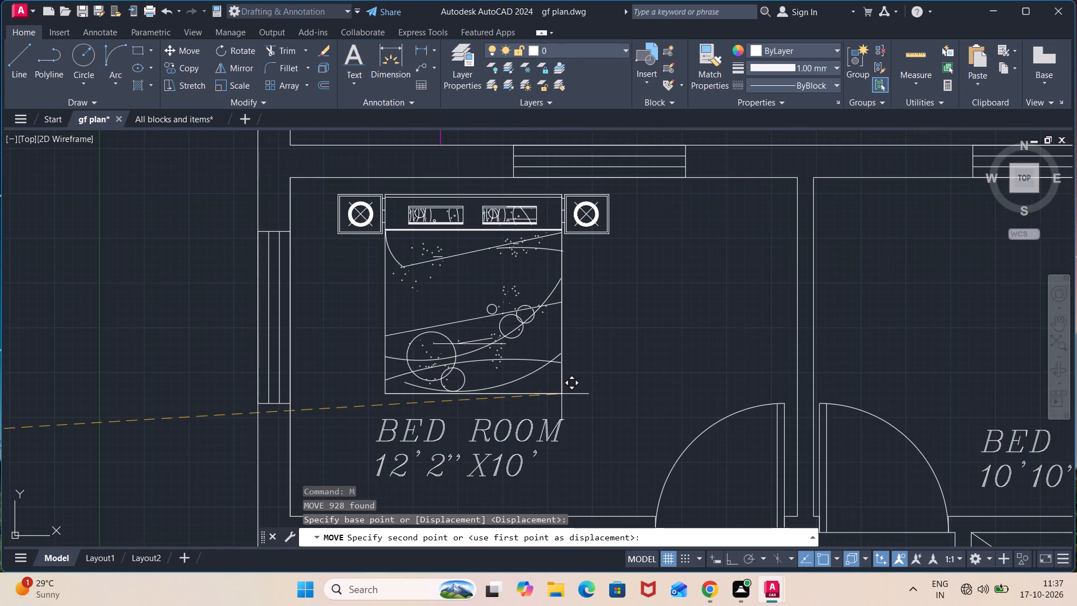
{"action": "left_click", "coordinate": [573, 400]}
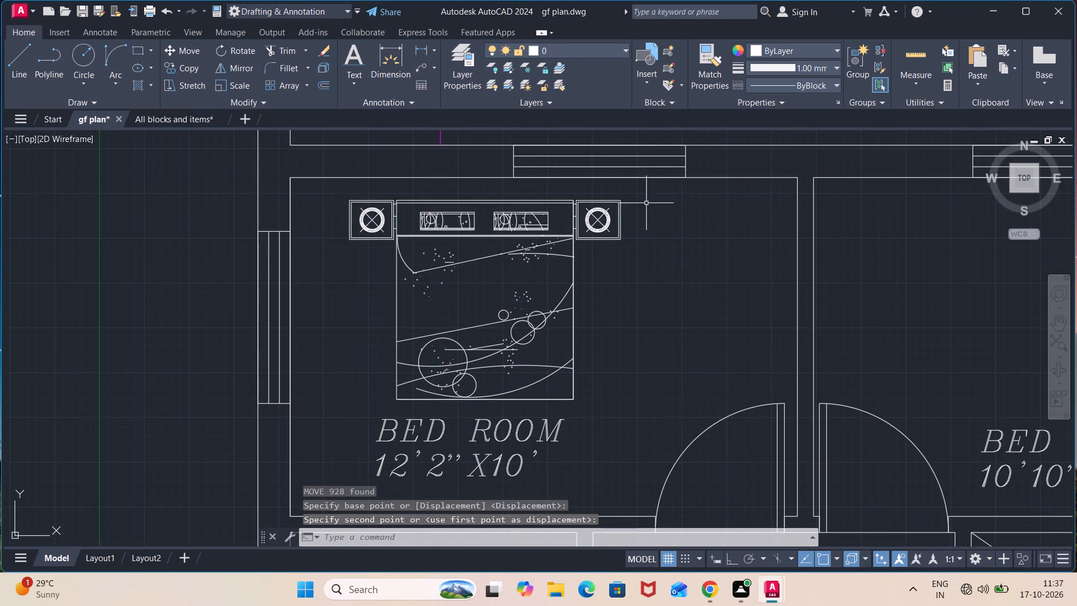
Copy the bed set into the 10'10"X10' bedroom, above its label with the headboard near the north wall.
{"action": "left_click", "coordinate": [637, 195]}
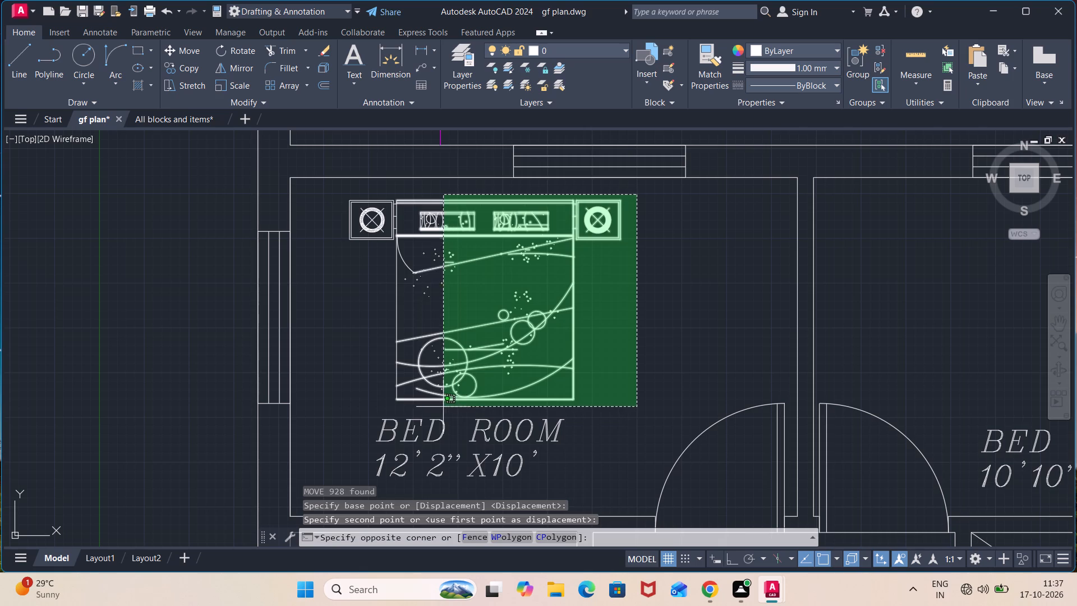
{"action": "left_click", "coordinate": [330, 408]}
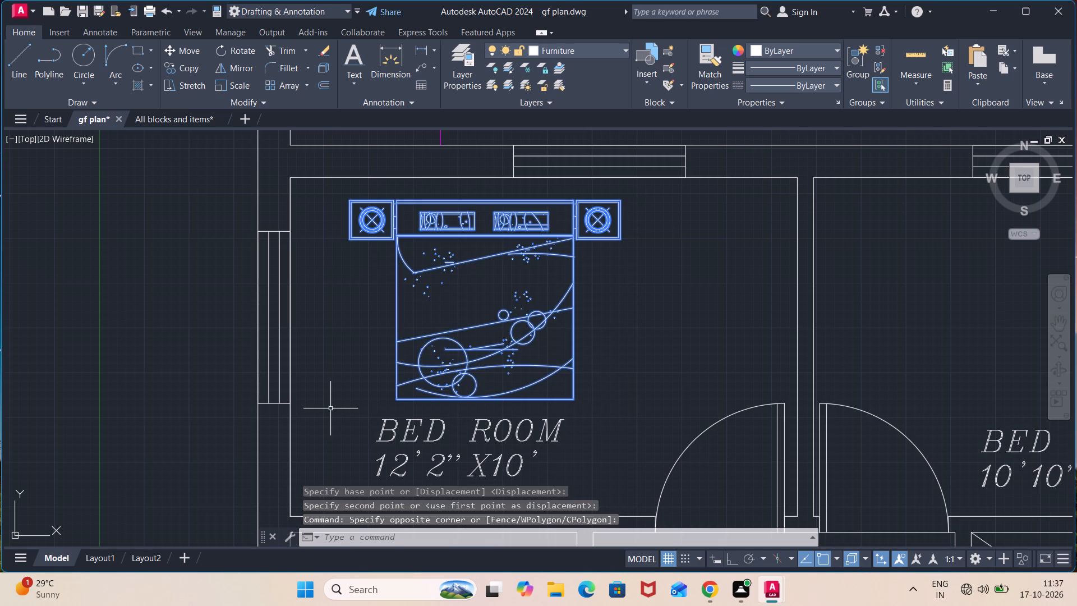
{"action": "key", "text": "ctrl+c"}
{"action": "scroll", "coordinate": [794, 338], "scroll_direction": "down", "scroll_amount": 1}
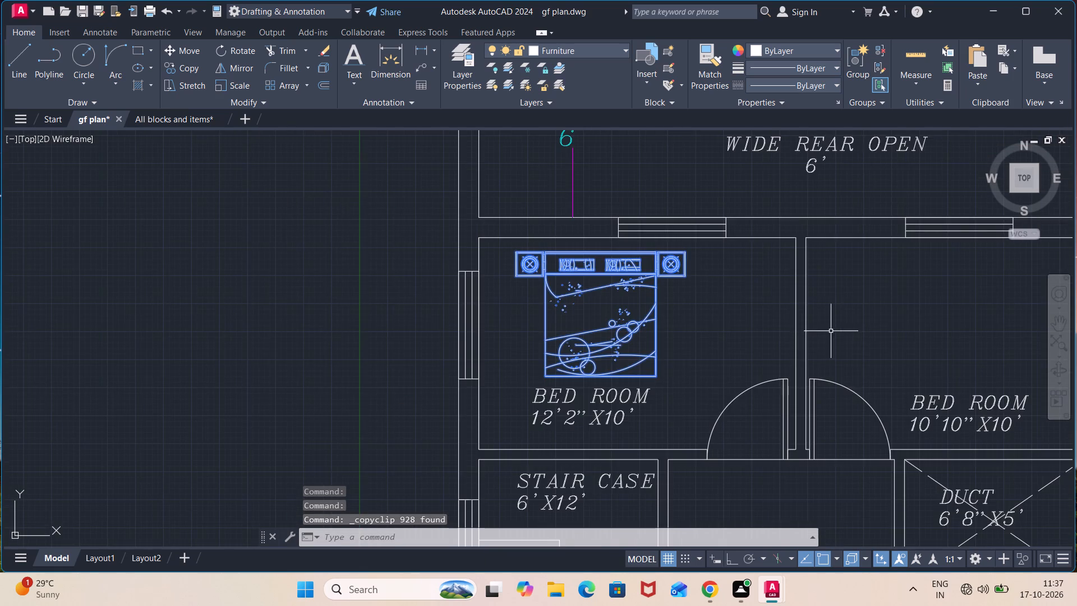
{"action": "middle_click_drag", "start_coordinate": [836, 329], "coordinate": [517, 330]}
{"action": "left_click", "coordinate": [615, 355]}
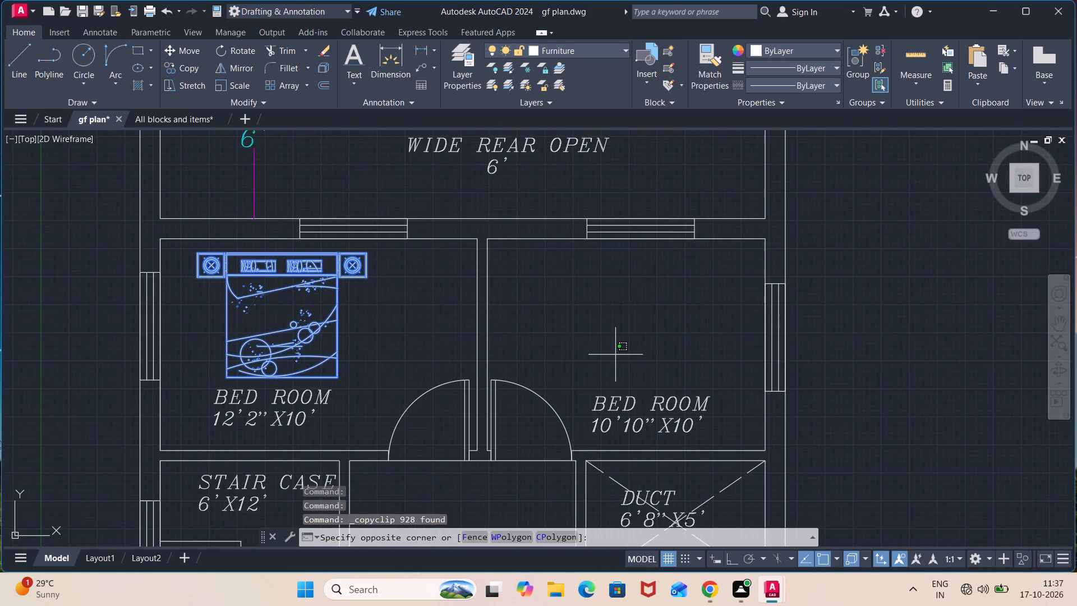
{"action": "key", "text": "ctrl+v"}
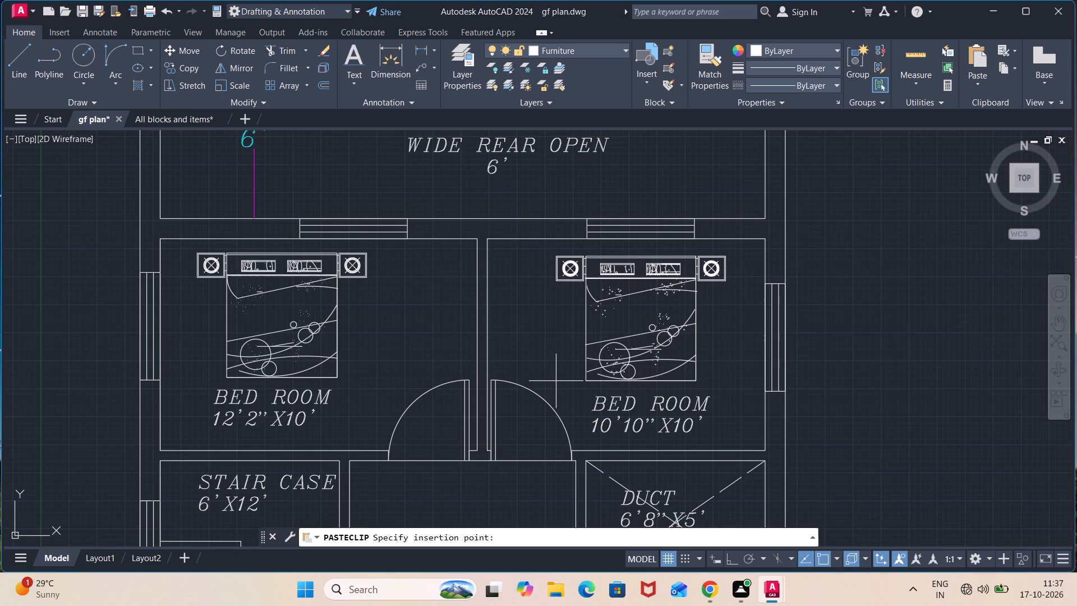
{"action": "left_click", "coordinate": [557, 380]}
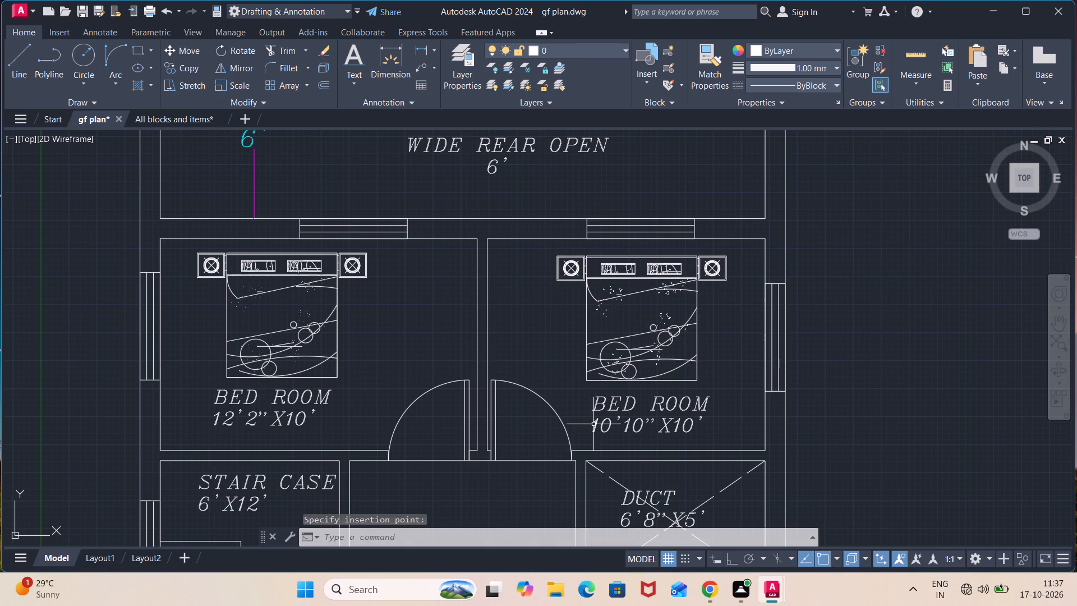
Copy the round dining table with six chairs from the dining room blocks in the "All blocks and items" drawing.
{"action": "middle_click_drag", "start_coordinate": [593, 424], "coordinate": [614, 157]}
{"action": "middle_click_drag", "start_coordinate": [407, 388], "coordinate": [423, 267]}
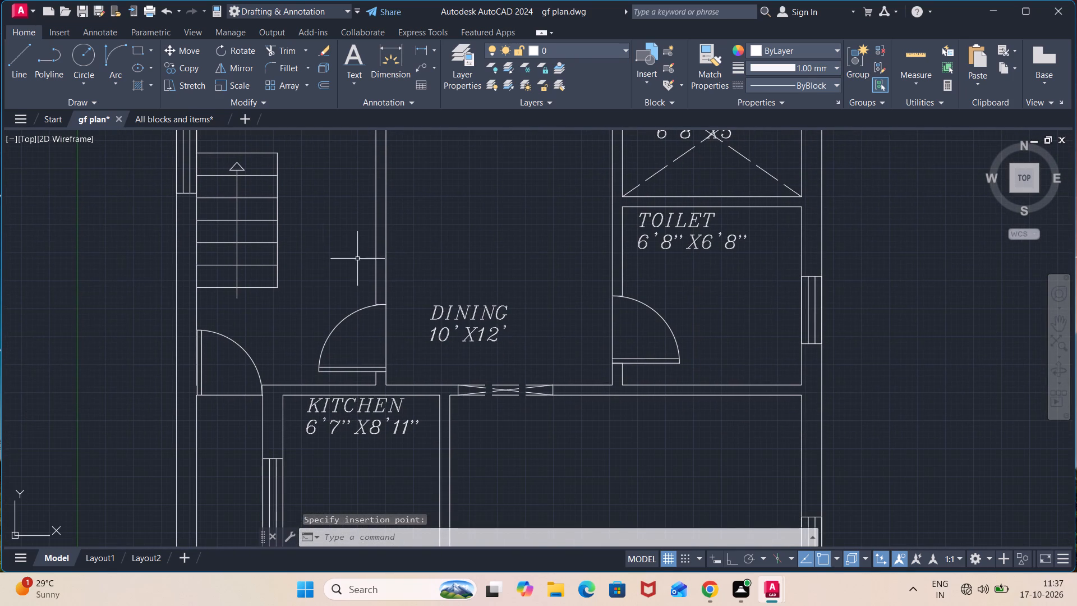
{"action": "left_click", "coordinate": [160, 118]}
{"action": "scroll", "coordinate": [658, 313], "scroll_direction": "down", "scroll_amount": 3}
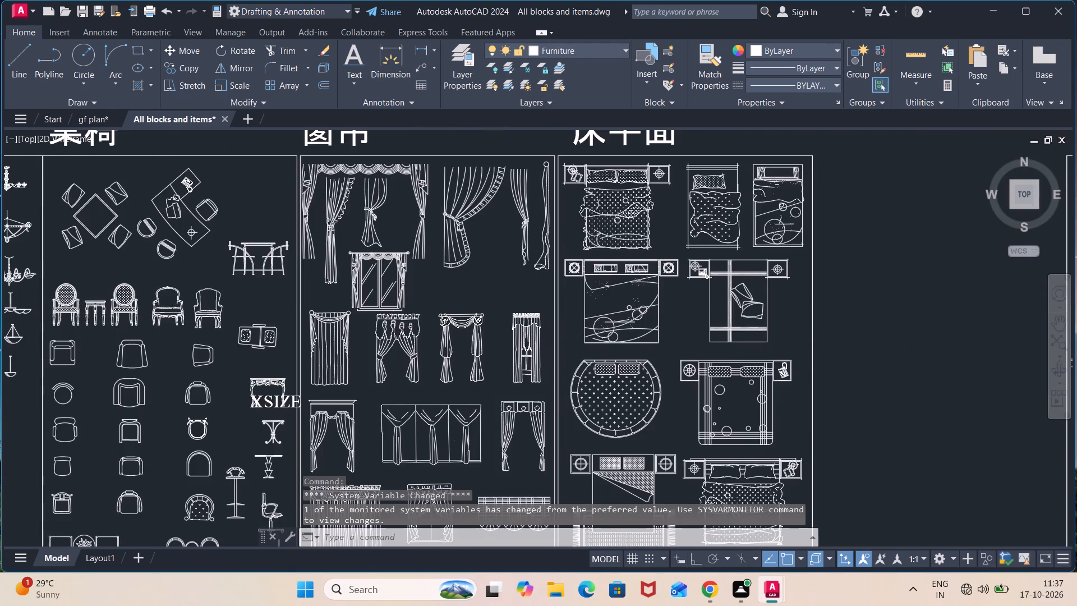
{"action": "middle_click_drag", "start_coordinate": [459, 319], "coordinate": [773, 278]}
{"action": "middle_click_drag", "start_coordinate": [518, 223], "coordinate": [519, 373]}
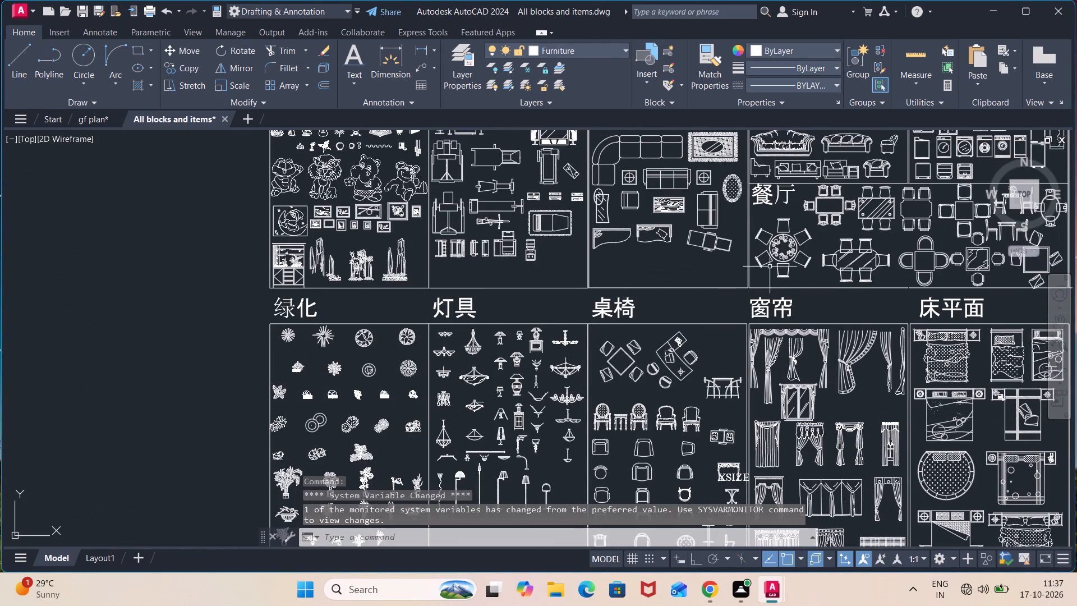
{"action": "middle_click_drag", "start_coordinate": [772, 265], "coordinate": [527, 320]}
{"action": "scroll", "coordinate": [599, 278], "scroll_direction": "up", "scroll_amount": 3}
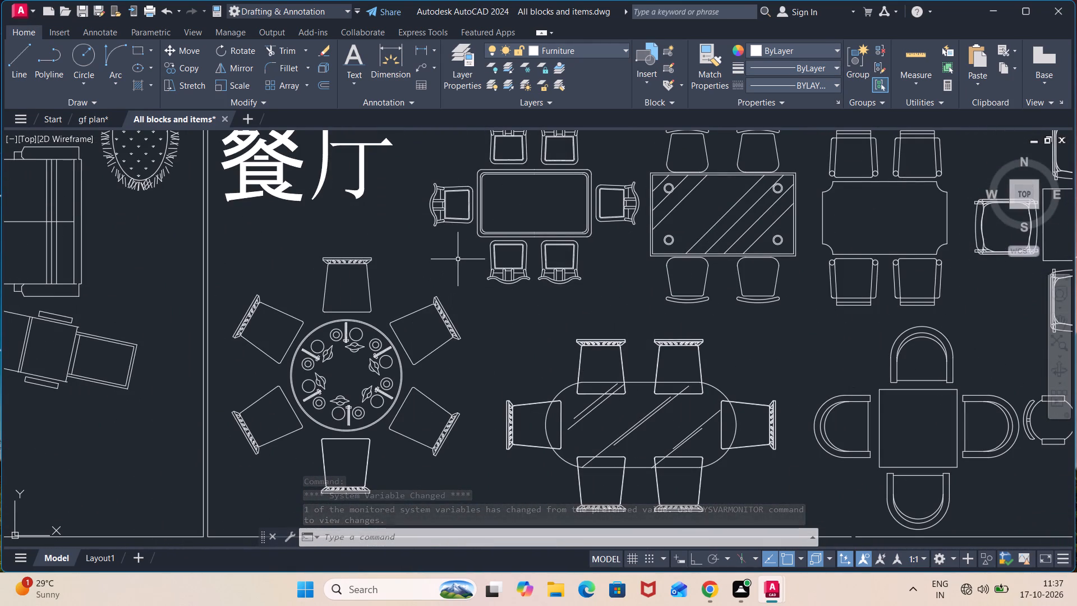
{"action": "left_click", "coordinate": [466, 251]}
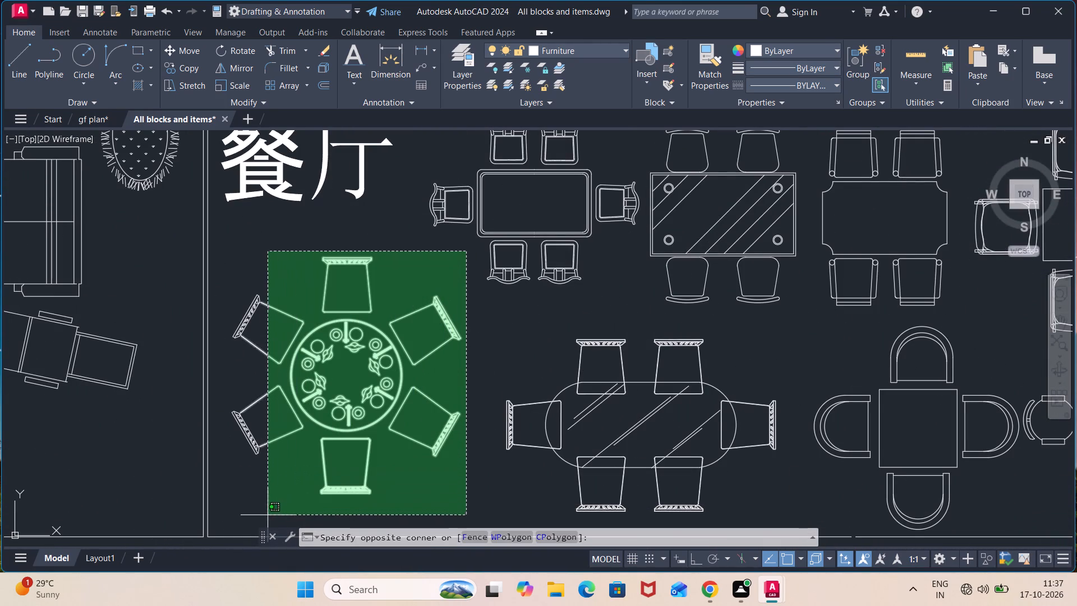
{"action": "left_click", "coordinate": [226, 516]}
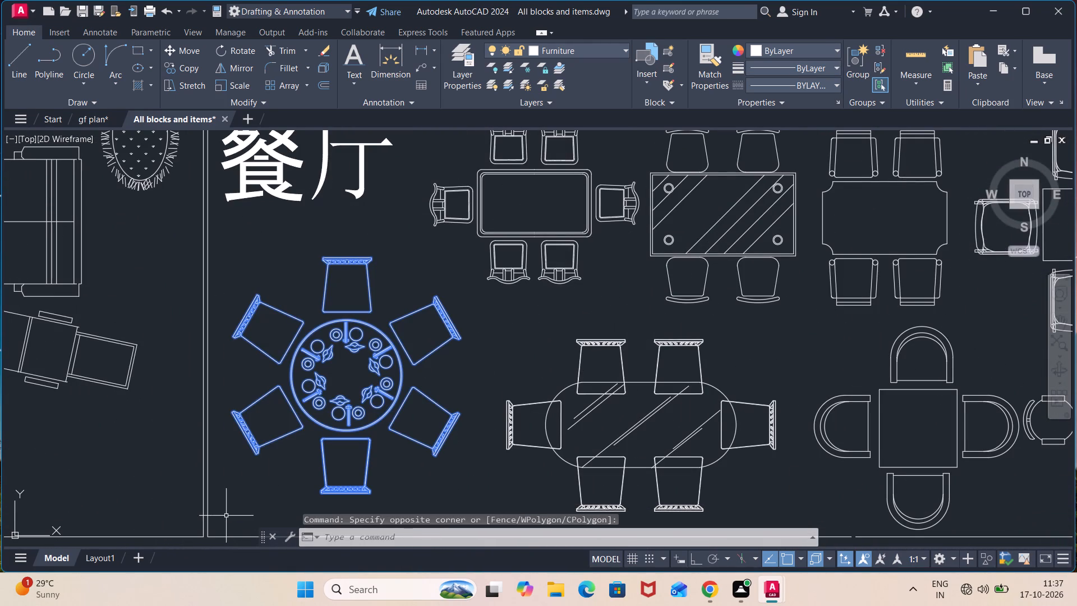
{"action": "key", "text": "ctrl+c"}
Paste the round dining table set into the dining room of "gf plan", centred just above the DINING label.
{"action": "left_click", "coordinate": [95, 120]}
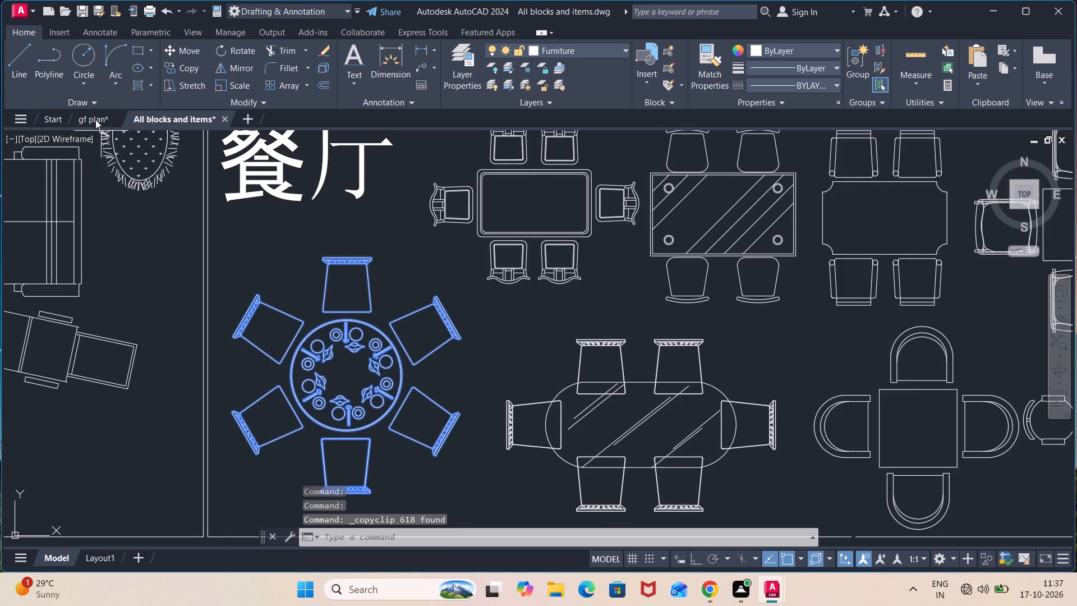
{"action": "left_click", "coordinate": [478, 226]}
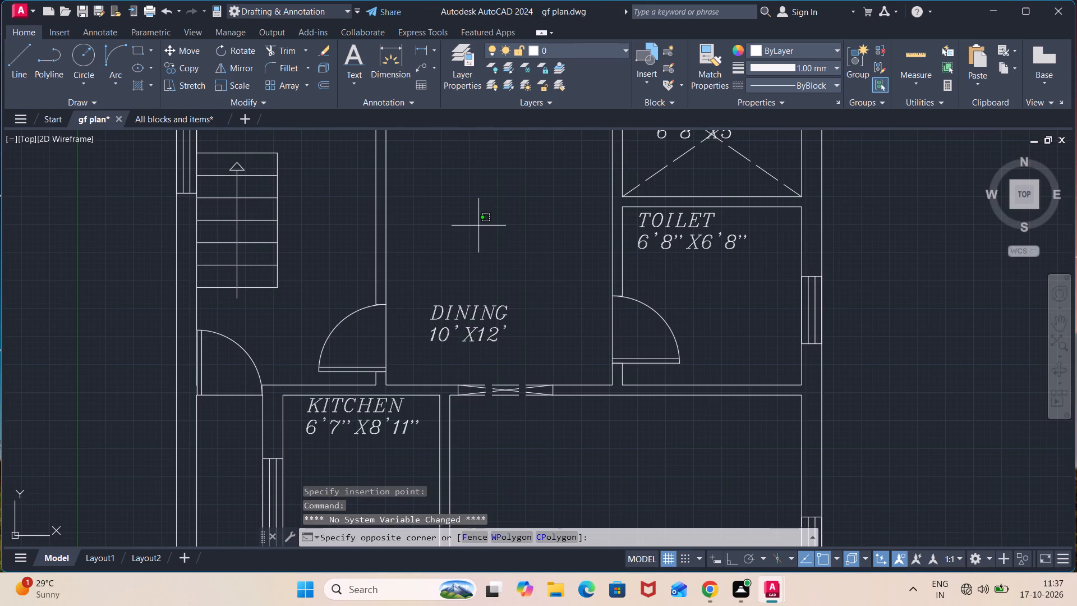
{"action": "key", "text": "ctrl+v"}
{"action": "scroll", "coordinate": [413, 272], "scroll_direction": "down", "scroll_amount": 1}
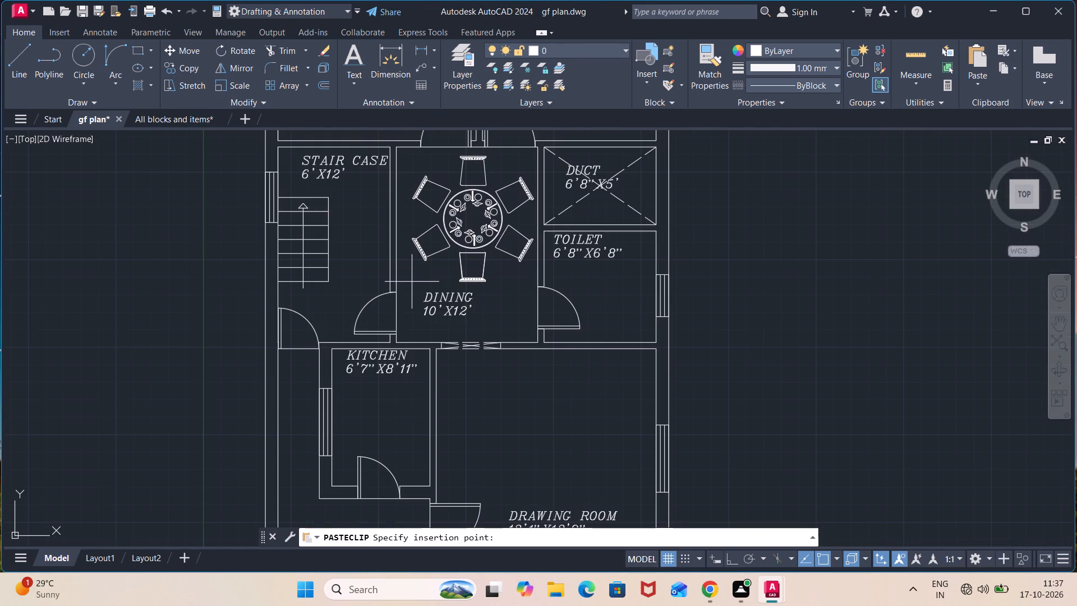
{"action": "left_click", "coordinate": [413, 291]}
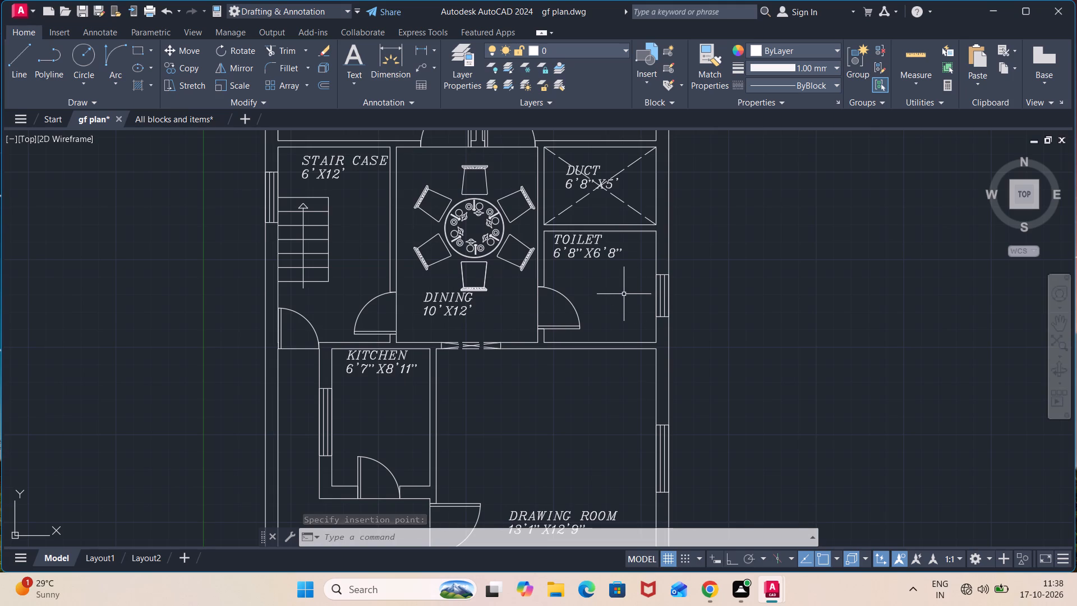
Copy the complete L-shaped corner sofa, including its lower seat, from the sofa blocks in the "All blocks and items" drawing.
{"action": "middle_click_drag", "start_coordinate": [600, 446], "coordinate": [546, 288]}
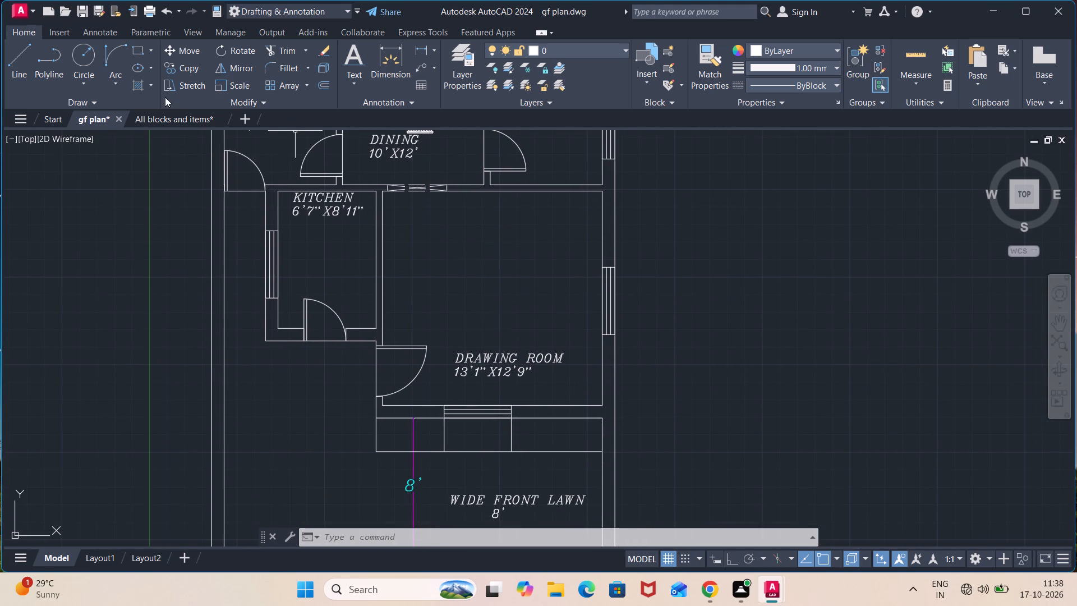
{"action": "left_click", "coordinate": [178, 118]}
{"action": "scroll", "coordinate": [479, 309], "scroll_direction": "down", "scroll_amount": 2}
{"action": "middle_click_drag", "start_coordinate": [512, 244], "coordinate": [513, 350]}
{"action": "middle_click_drag", "start_coordinate": [423, 222], "coordinate": [675, 219]}
{"action": "scroll", "coordinate": [461, 275], "scroll_direction": "up", "scroll_amount": 2}
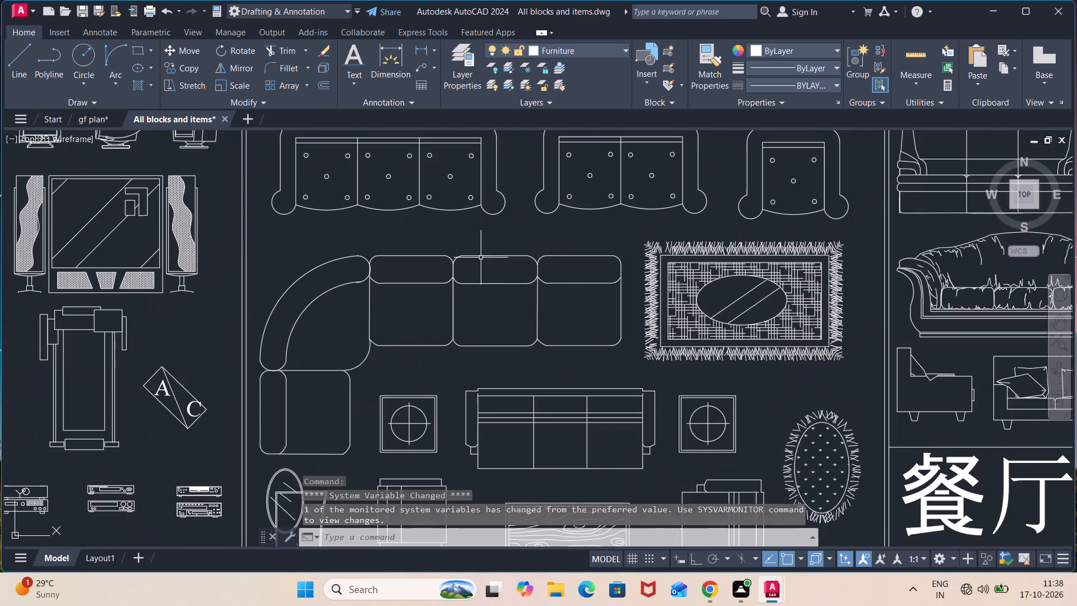
{"action": "middle_click_drag", "start_coordinate": [547, 229], "coordinate": [557, 166]}
{"action": "left_click", "coordinate": [637, 186]}
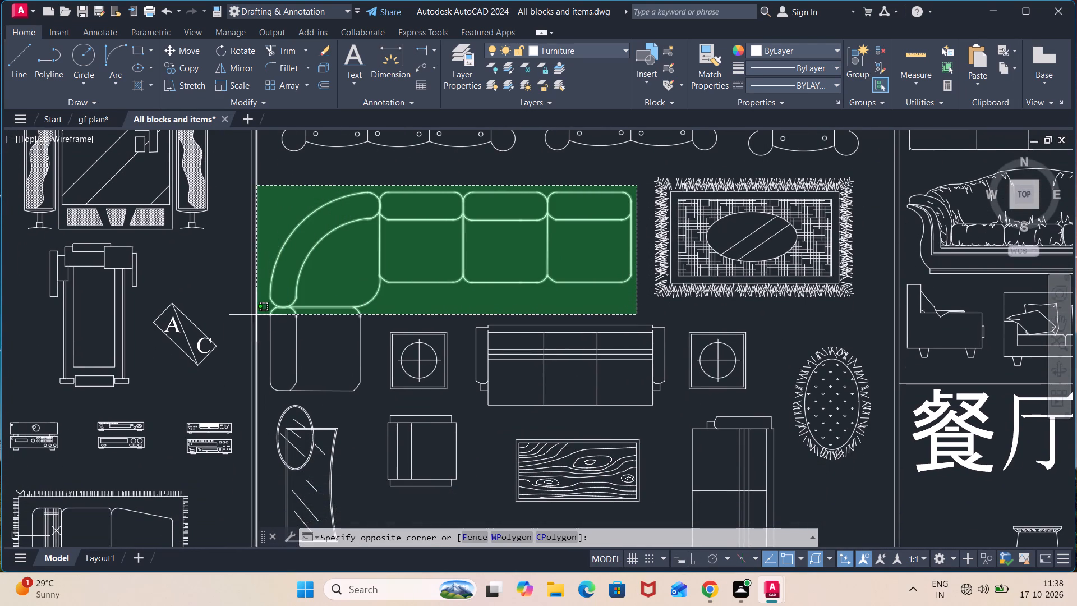
{"action": "left_click", "coordinate": [265, 316]}
{"action": "left_click", "coordinate": [378, 310]}
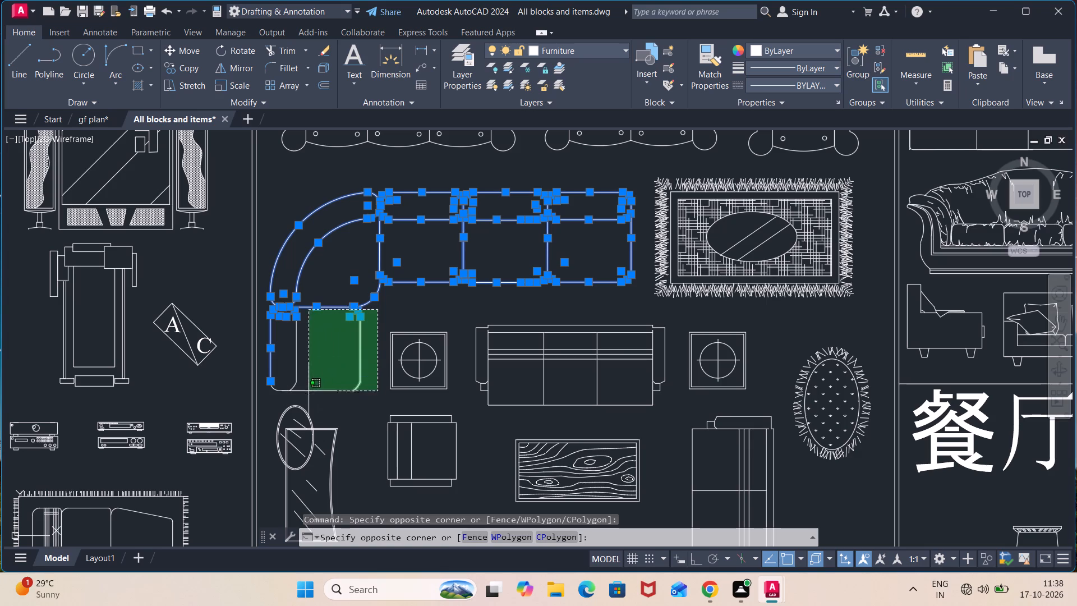
{"action": "left_click", "coordinate": [260, 398]}
{"action": "scroll", "coordinate": [348, 318], "scroll_direction": "up", "scroll_amount": 2}
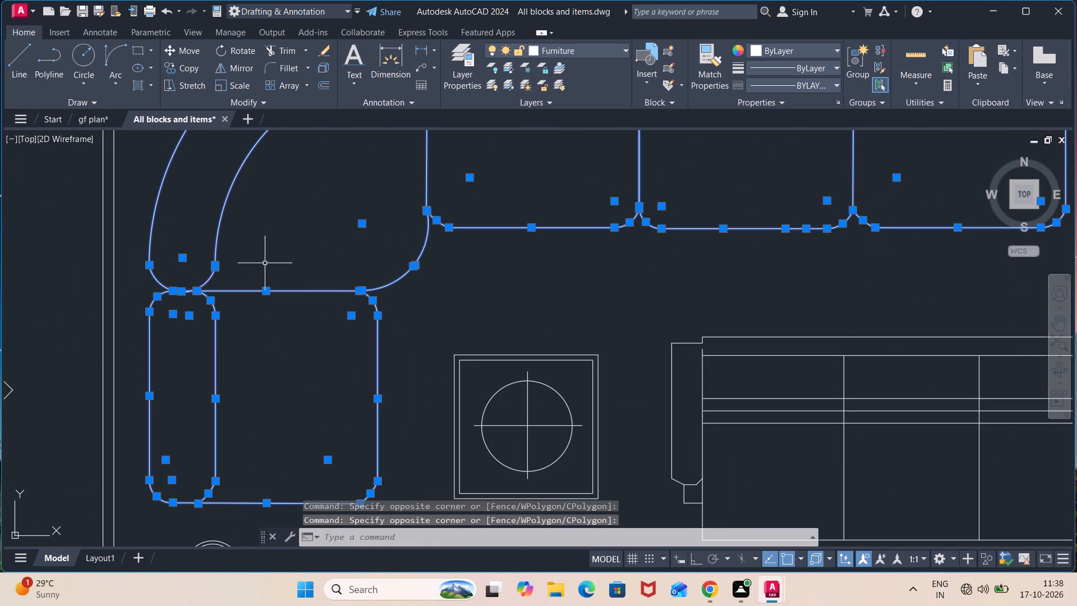
{"action": "key", "text": "ctrl+c"}
Paste the L-shaped corner sofa into the northeast corner of the drawing room in "gf plan", rotated 270 degrees.
{"action": "left_click", "coordinate": [94, 117]}
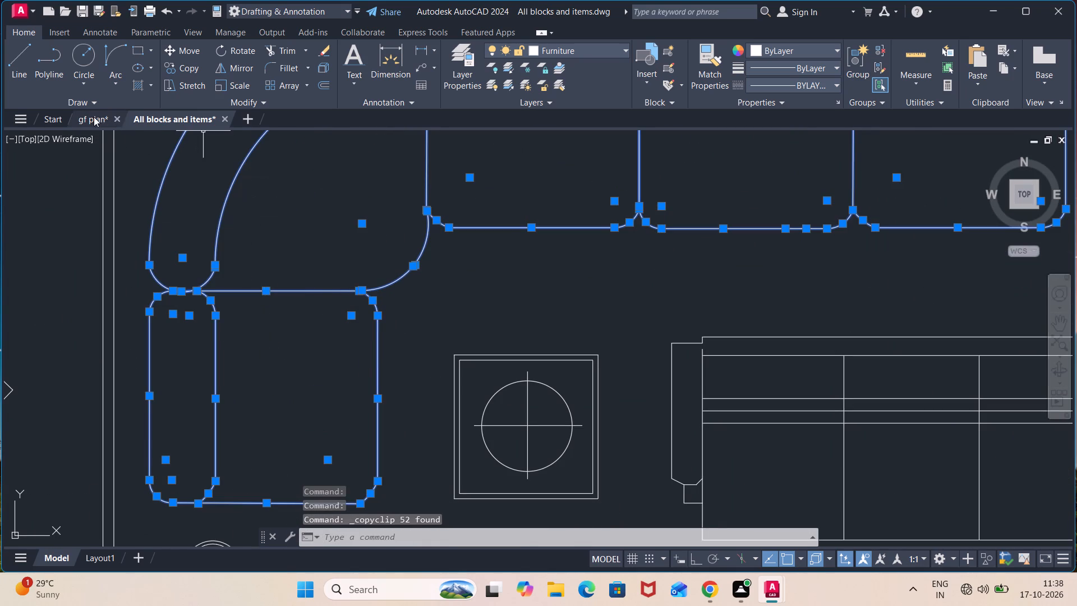
{"action": "scroll", "coordinate": [473, 285], "scroll_direction": "down", "scroll_amount": 1}
{"action": "left_click", "coordinate": [473, 285]}
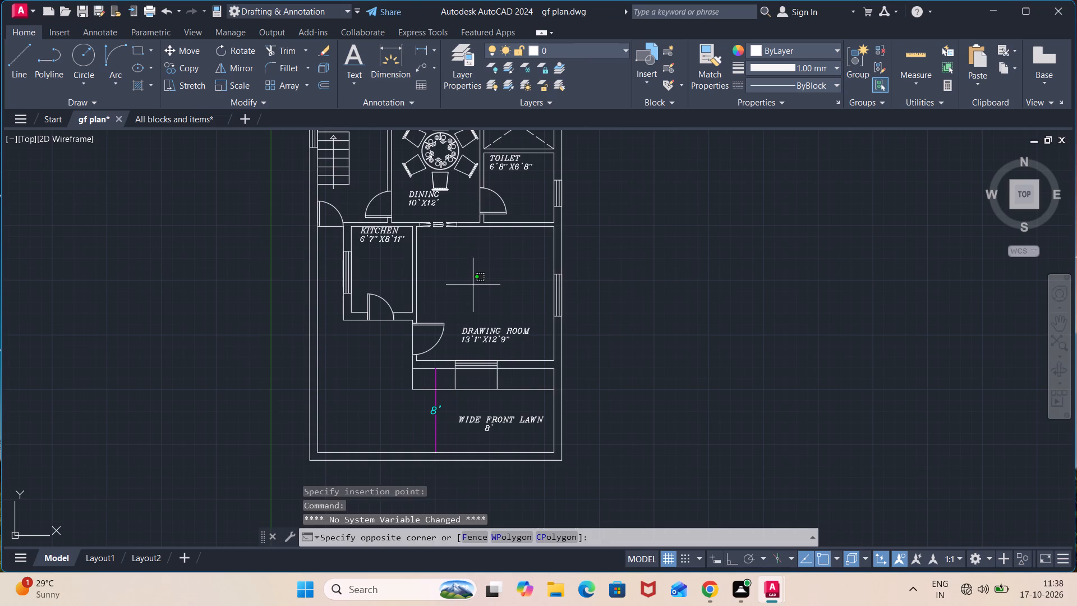
{"action": "key", "text": "ctrl+v"}
{"action": "scroll", "coordinate": [422, 306], "scroll_direction": "up", "scroll_amount": 1}
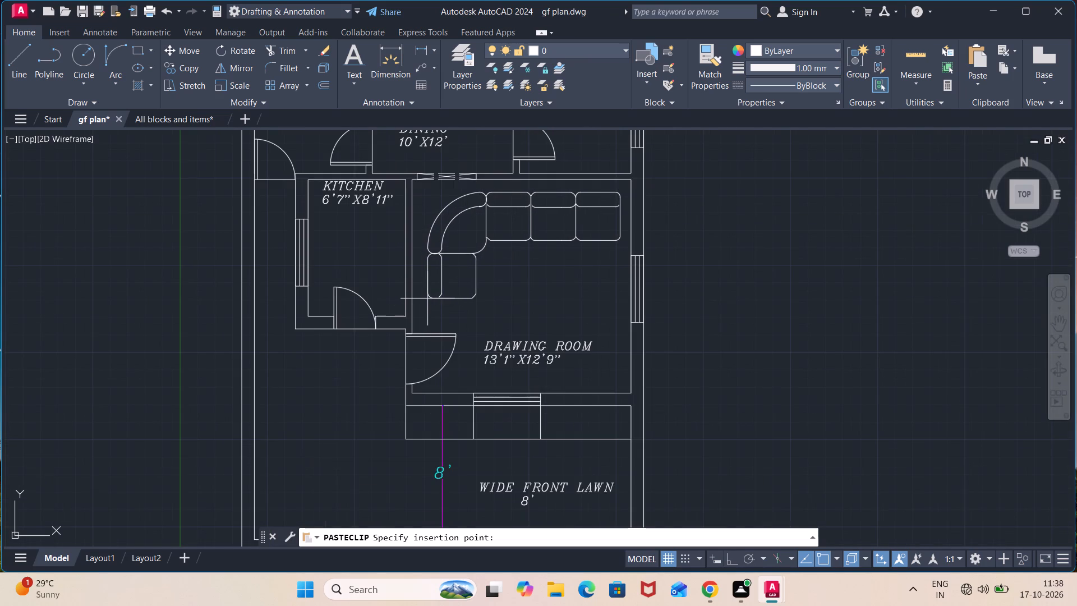
{"action": "type", "text": "RO"}
{"action": "key", "text": "Return"}
{"action": "type", "text": "270"}
{"action": "key", "text": "Return"}
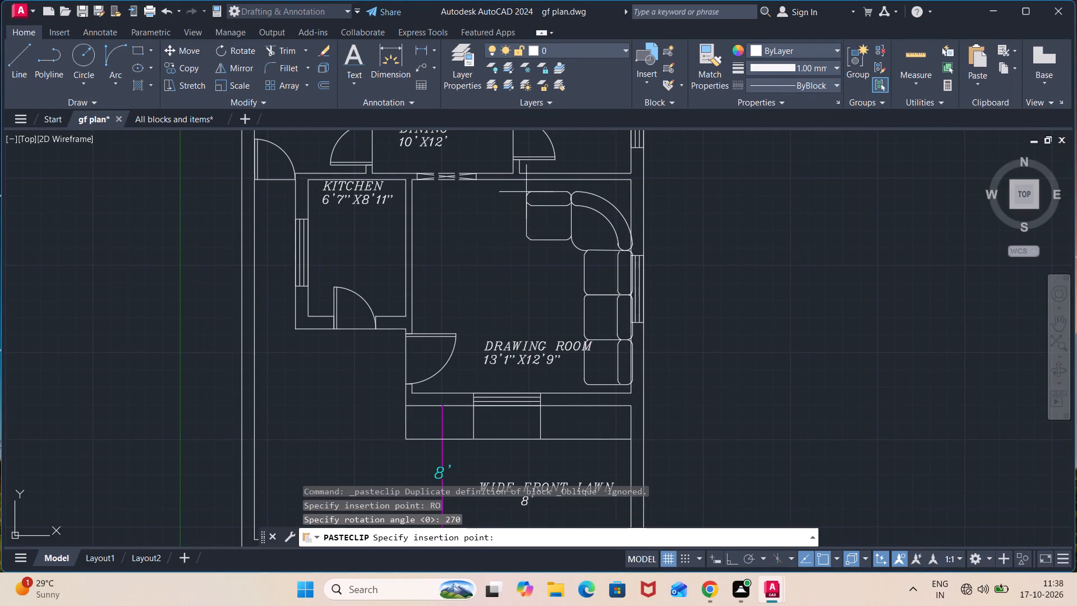
{"action": "scroll", "coordinate": [517, 189], "scroll_direction": "up", "scroll_amount": 2}
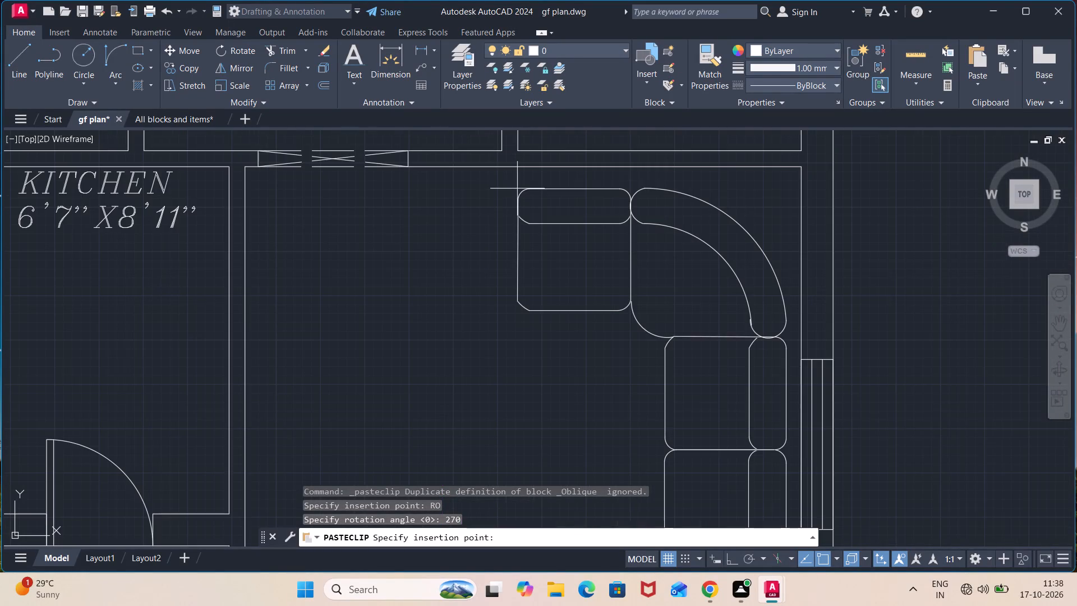
{"action": "left_click", "coordinate": [512, 190]}
Move the DRAWING ROOM label and its 13'1"X12'9" size text clear of the sofa, beside the room's west wall above the door.
{"action": "scroll", "coordinate": [551, 254], "scroll_direction": "down", "scroll_amount": 3}
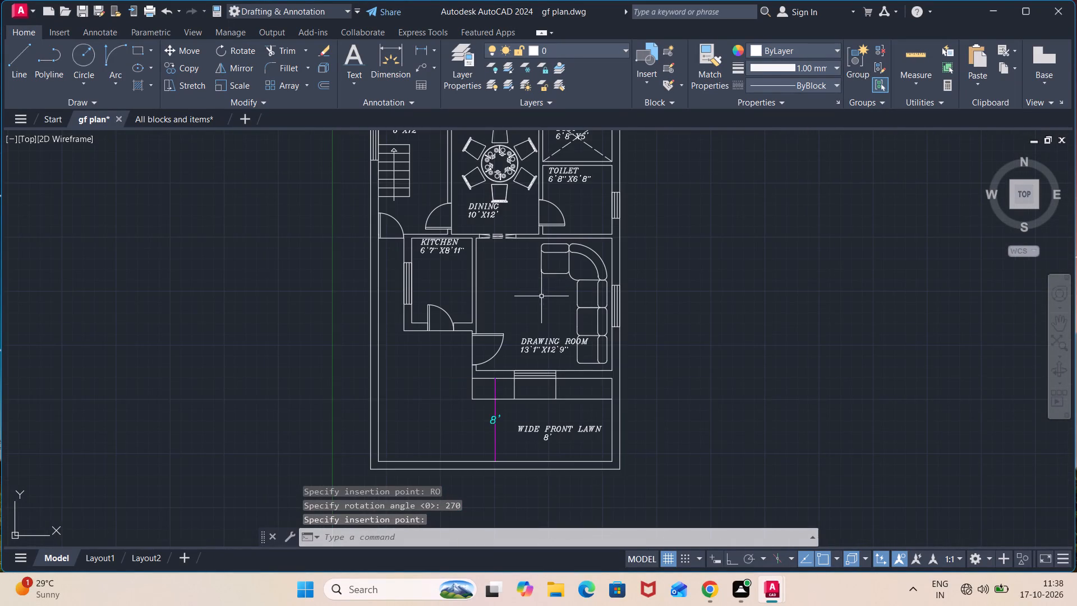
{"action": "middle_click_drag", "start_coordinate": [541, 297], "coordinate": [541, 224]}
{"action": "left_click", "coordinate": [557, 268]}
{"action": "left_click", "coordinate": [552, 278]}
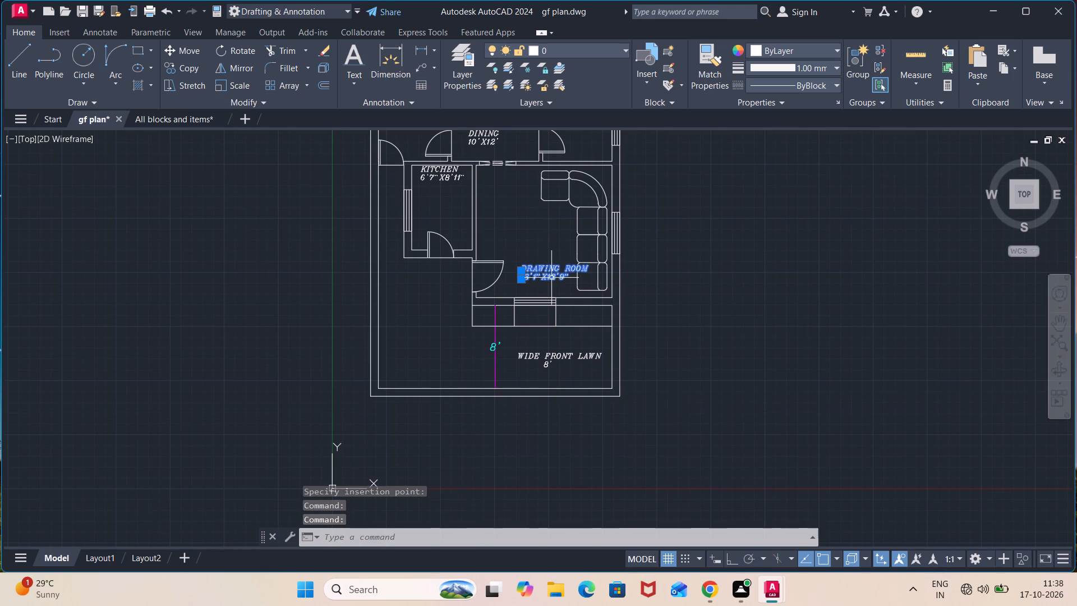
{"action": "key", "text": "m"}
{"action": "key", "text": "Return"}
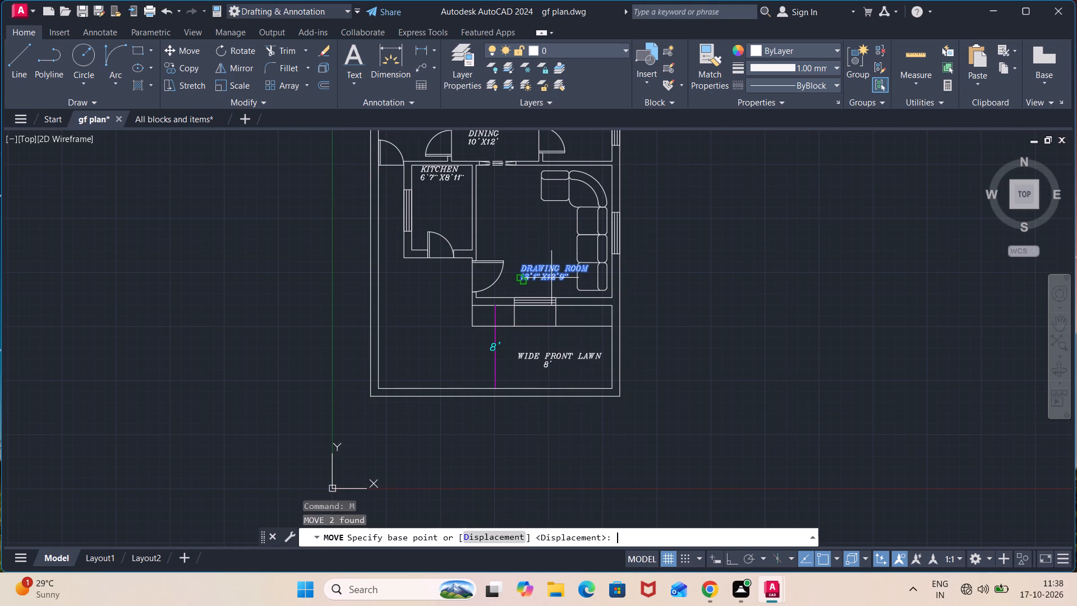
{"action": "left_click", "coordinate": [526, 265]}
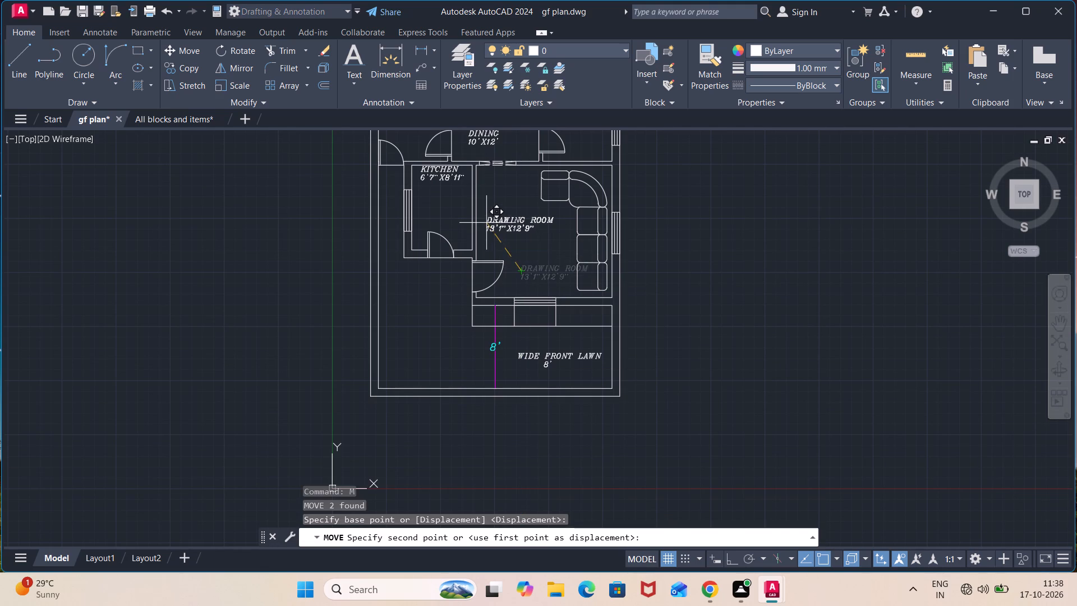
{"action": "left_click", "coordinate": [479, 213]}
{"action": "scroll", "coordinate": [511, 215], "scroll_direction": "up", "scroll_amount": 2}
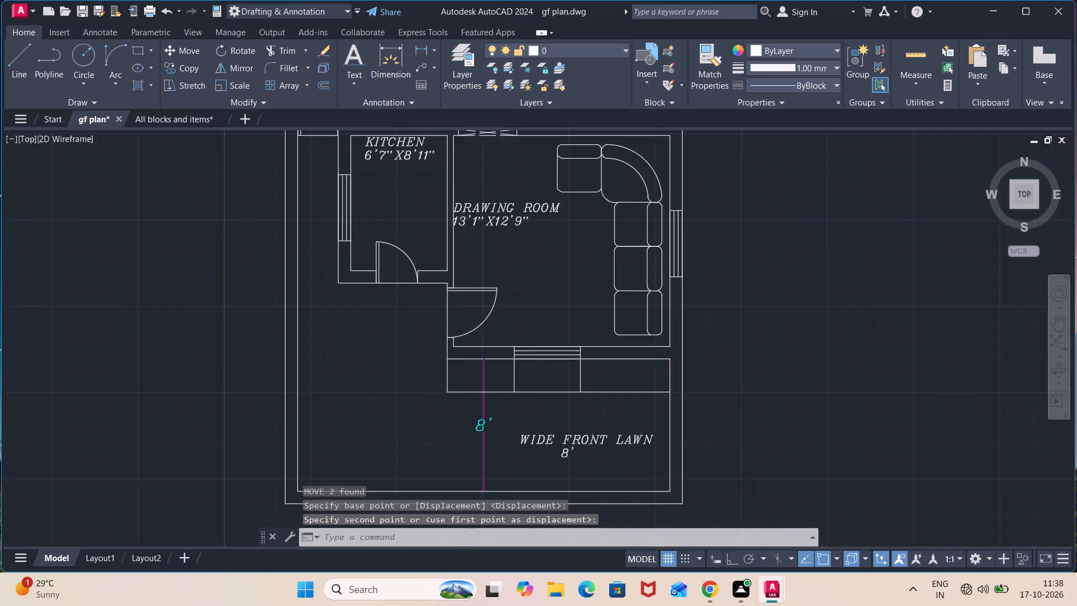
Copy the rectangular wood-grain coffee table from the sofa blocks in "All blocks and items" and return to "gf plan".
{"action": "left_click", "coordinate": [183, 123]}
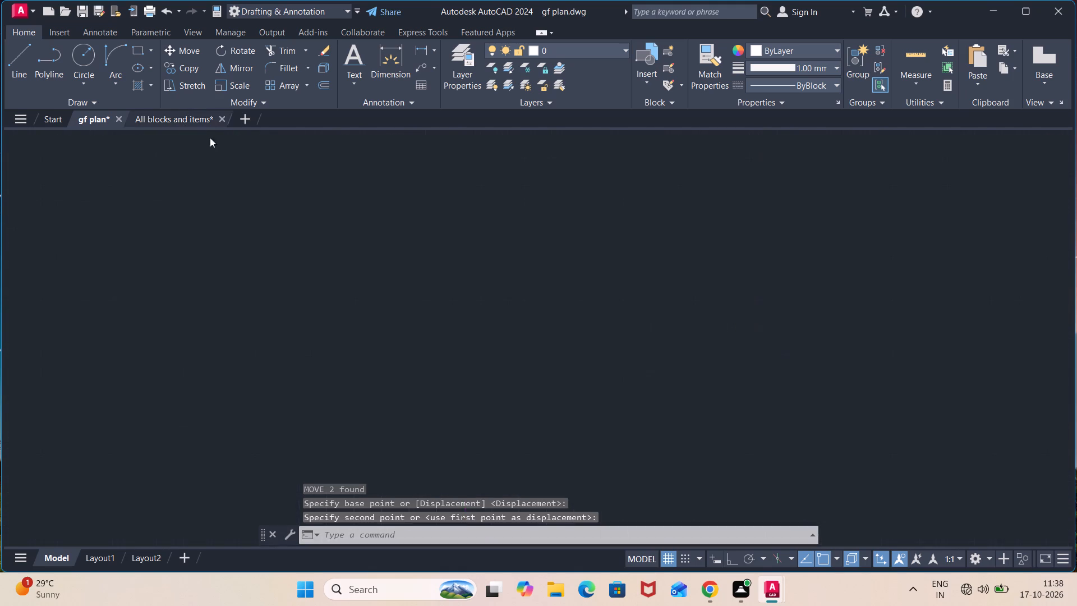
{"action": "scroll", "coordinate": [477, 282], "scroll_direction": "down", "scroll_amount": 2}
{"action": "scroll", "coordinate": [785, 330], "scroll_direction": "down", "scroll_amount": 1}
{"action": "middle_click_drag", "start_coordinate": [757, 359], "coordinate": [741, 332]}
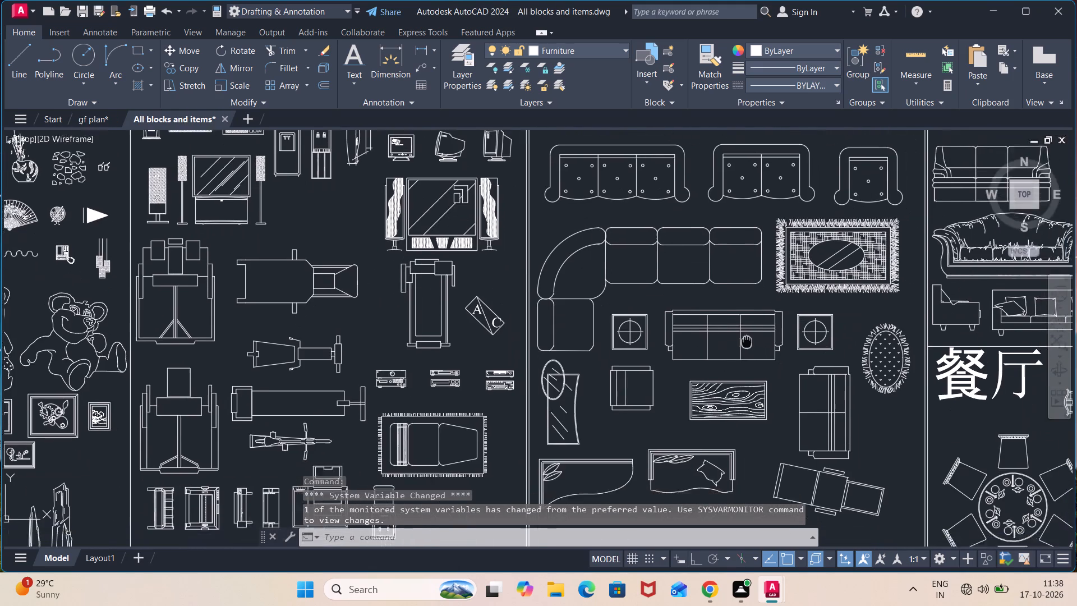
{"action": "middle_click_drag", "start_coordinate": [741, 332], "coordinate": [697, 266]}
{"action": "left_click", "coordinate": [729, 297]}
{"action": "left_click", "coordinate": [628, 364]}
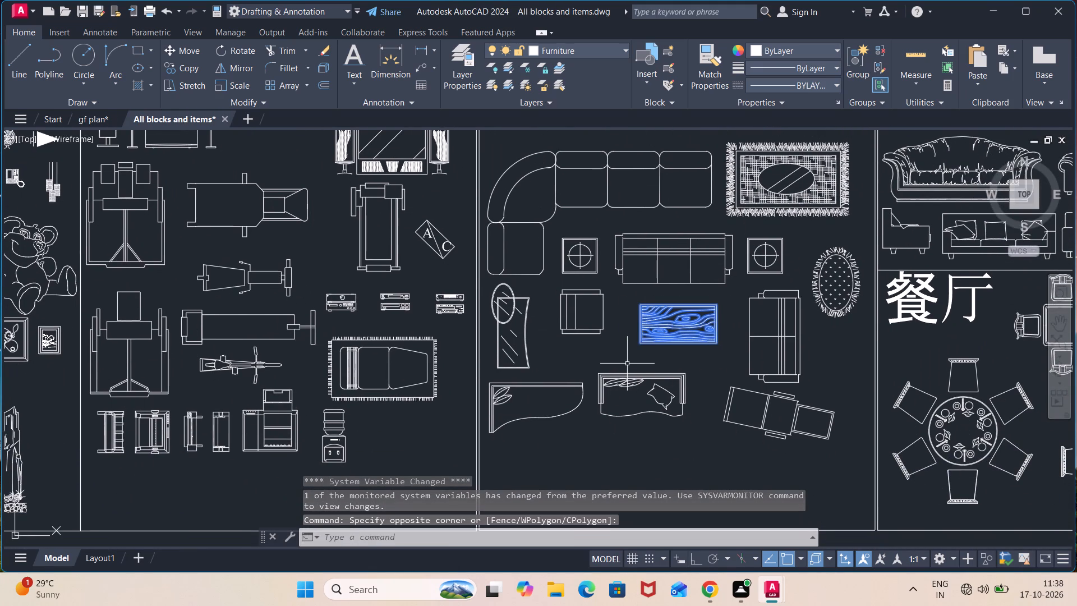
{"action": "key", "text": "ctrl+c"}
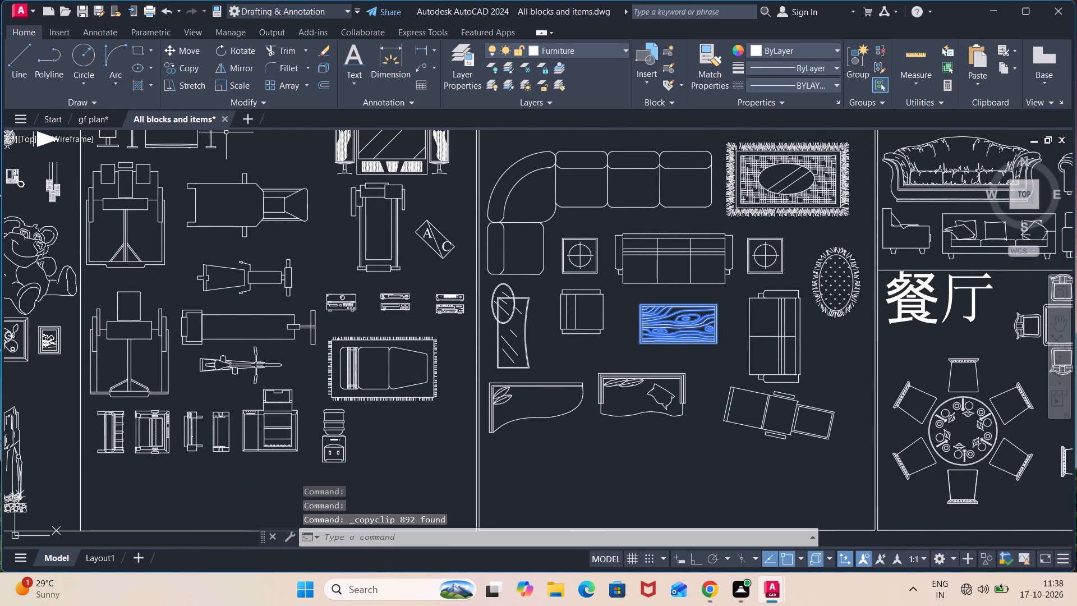
{"action": "left_click", "coordinate": [100, 121]}
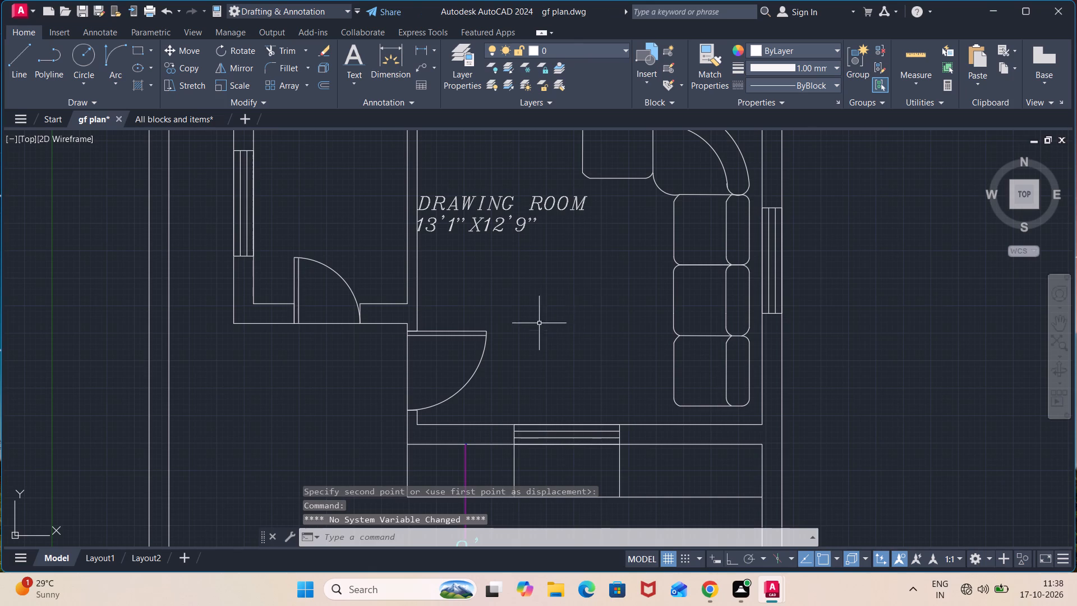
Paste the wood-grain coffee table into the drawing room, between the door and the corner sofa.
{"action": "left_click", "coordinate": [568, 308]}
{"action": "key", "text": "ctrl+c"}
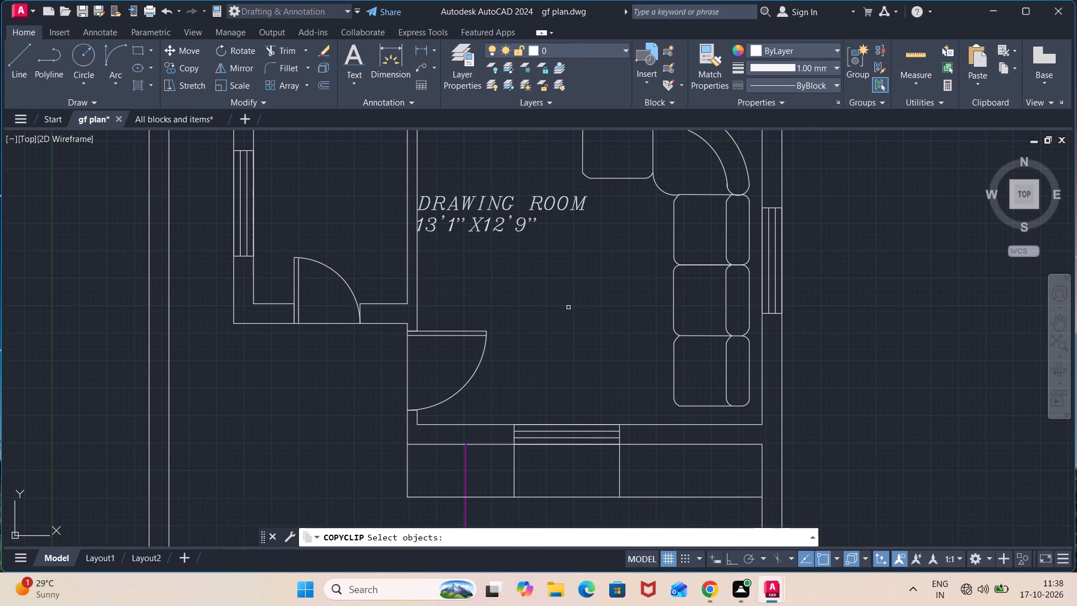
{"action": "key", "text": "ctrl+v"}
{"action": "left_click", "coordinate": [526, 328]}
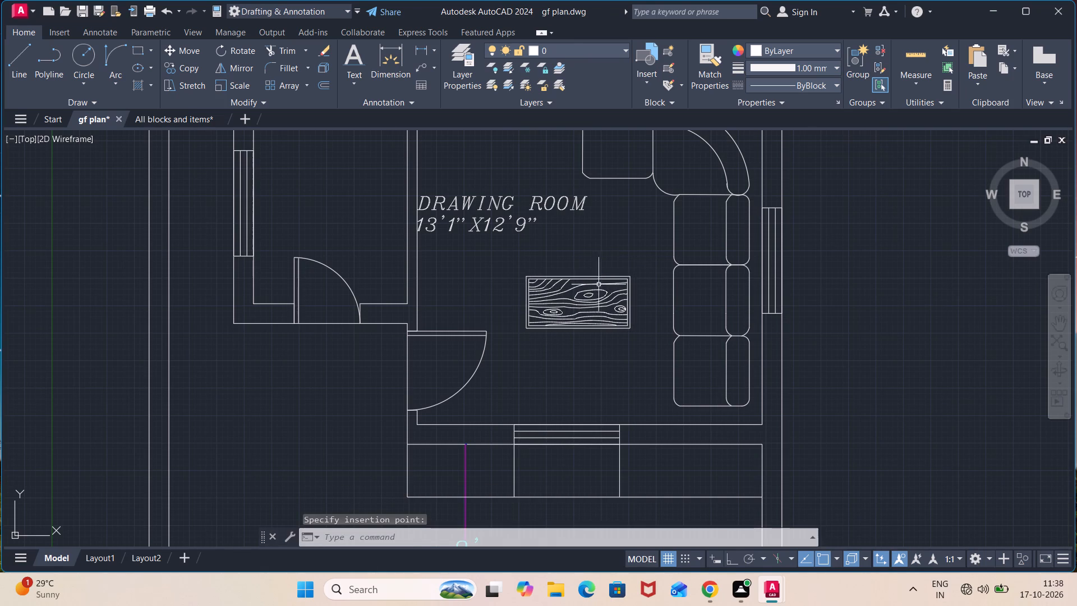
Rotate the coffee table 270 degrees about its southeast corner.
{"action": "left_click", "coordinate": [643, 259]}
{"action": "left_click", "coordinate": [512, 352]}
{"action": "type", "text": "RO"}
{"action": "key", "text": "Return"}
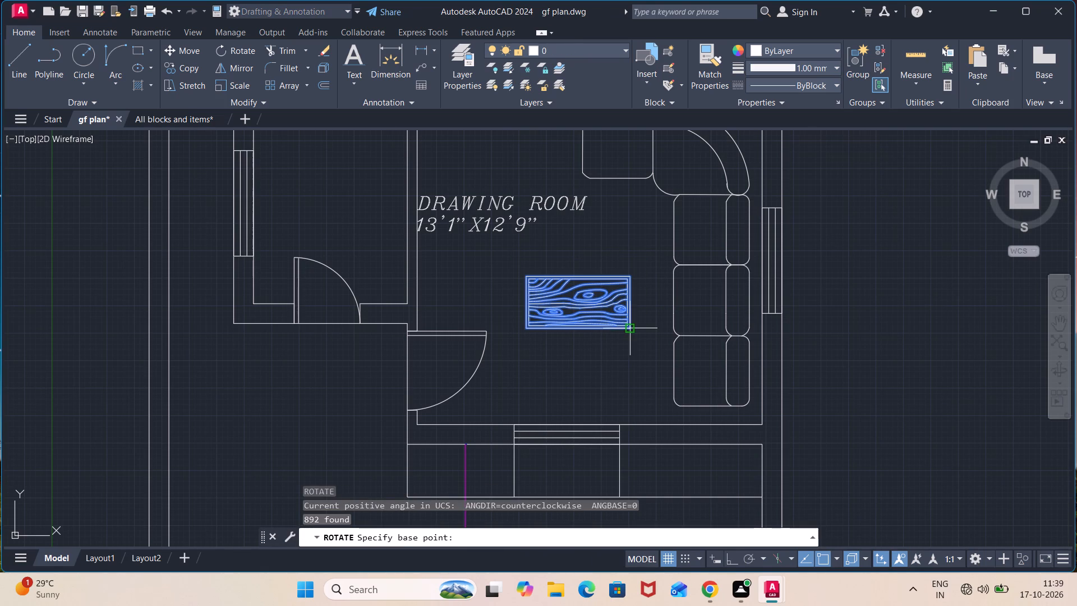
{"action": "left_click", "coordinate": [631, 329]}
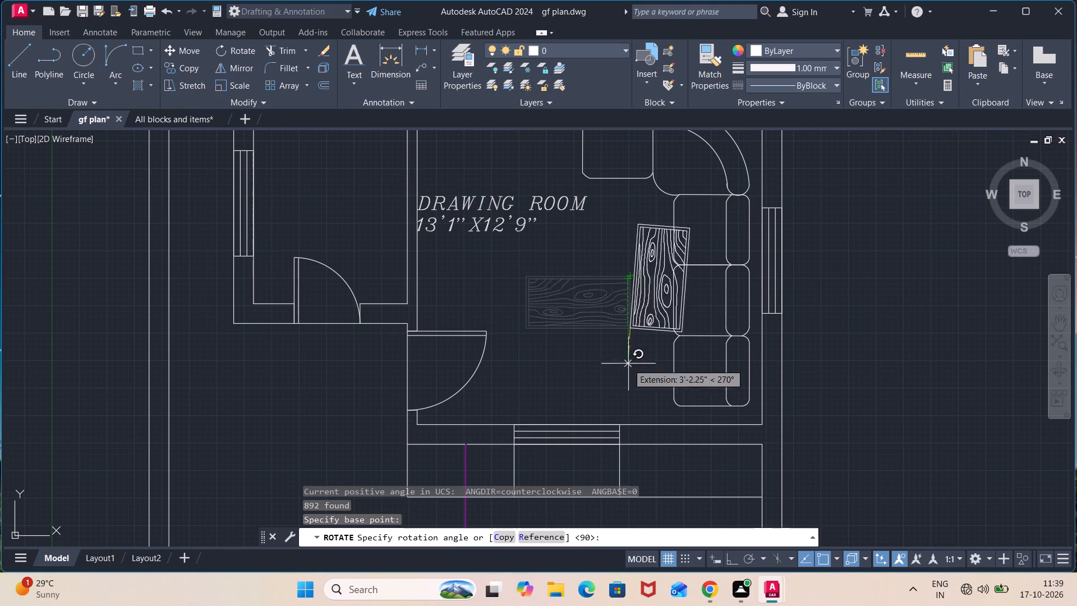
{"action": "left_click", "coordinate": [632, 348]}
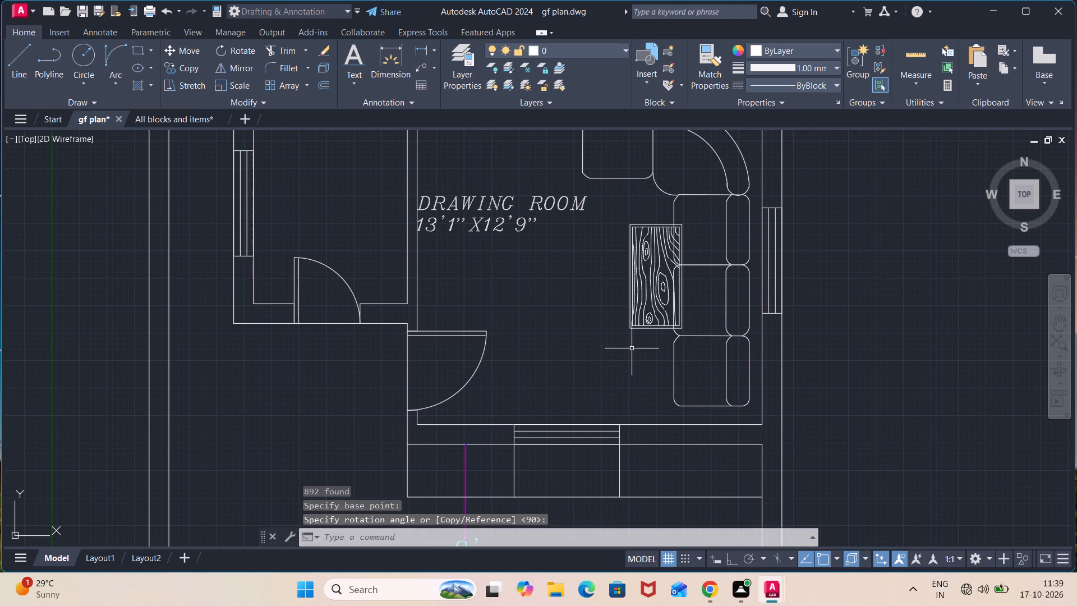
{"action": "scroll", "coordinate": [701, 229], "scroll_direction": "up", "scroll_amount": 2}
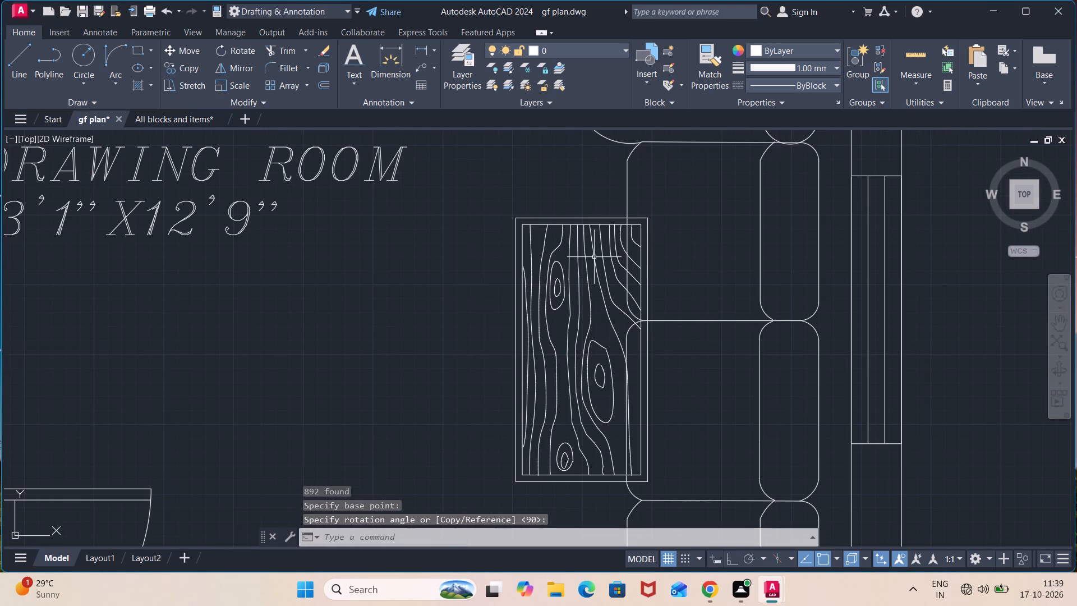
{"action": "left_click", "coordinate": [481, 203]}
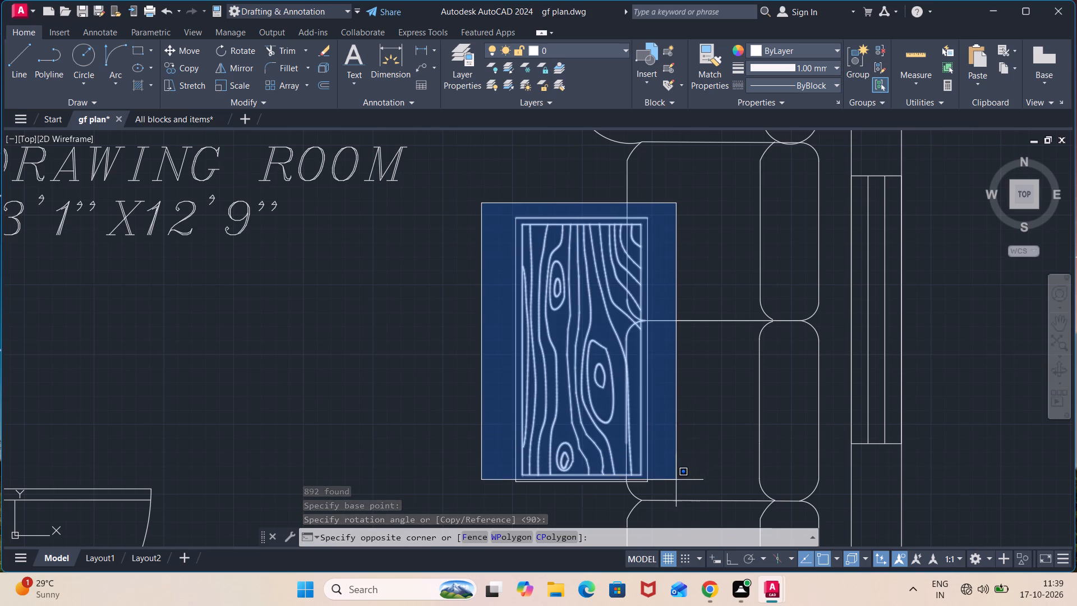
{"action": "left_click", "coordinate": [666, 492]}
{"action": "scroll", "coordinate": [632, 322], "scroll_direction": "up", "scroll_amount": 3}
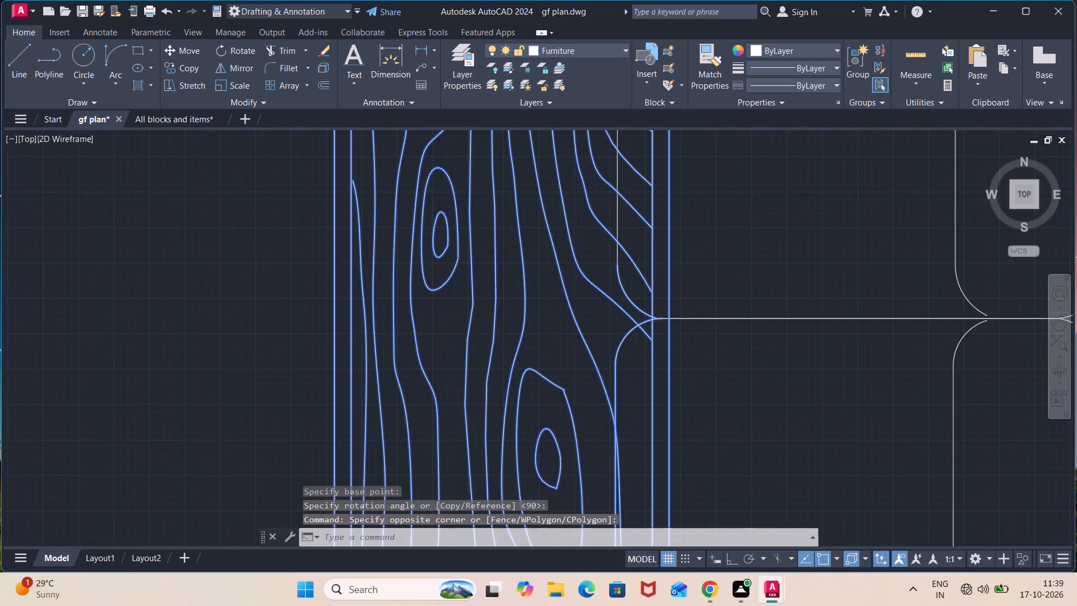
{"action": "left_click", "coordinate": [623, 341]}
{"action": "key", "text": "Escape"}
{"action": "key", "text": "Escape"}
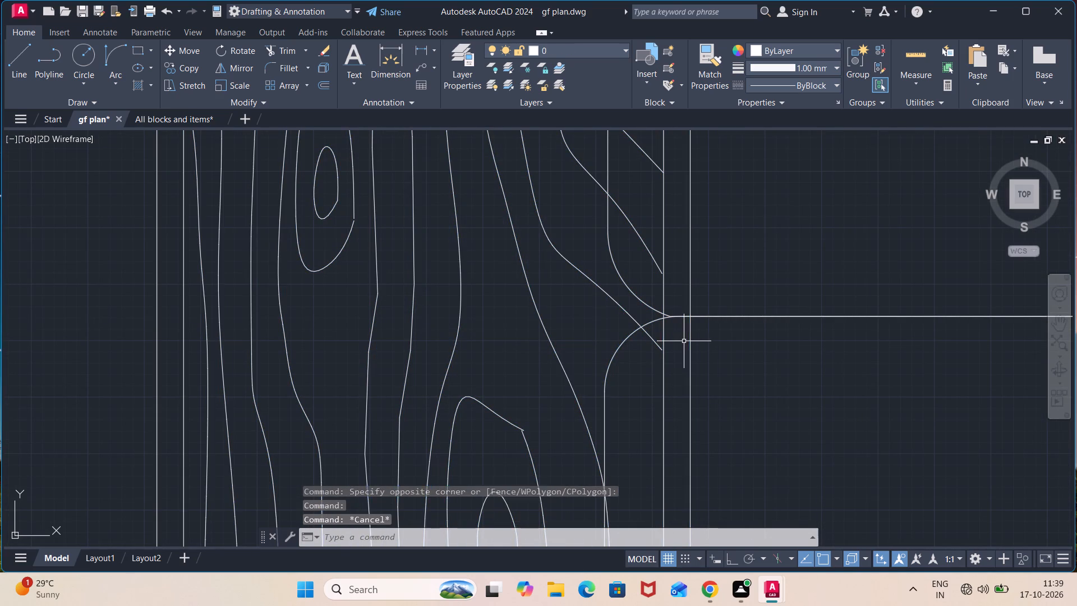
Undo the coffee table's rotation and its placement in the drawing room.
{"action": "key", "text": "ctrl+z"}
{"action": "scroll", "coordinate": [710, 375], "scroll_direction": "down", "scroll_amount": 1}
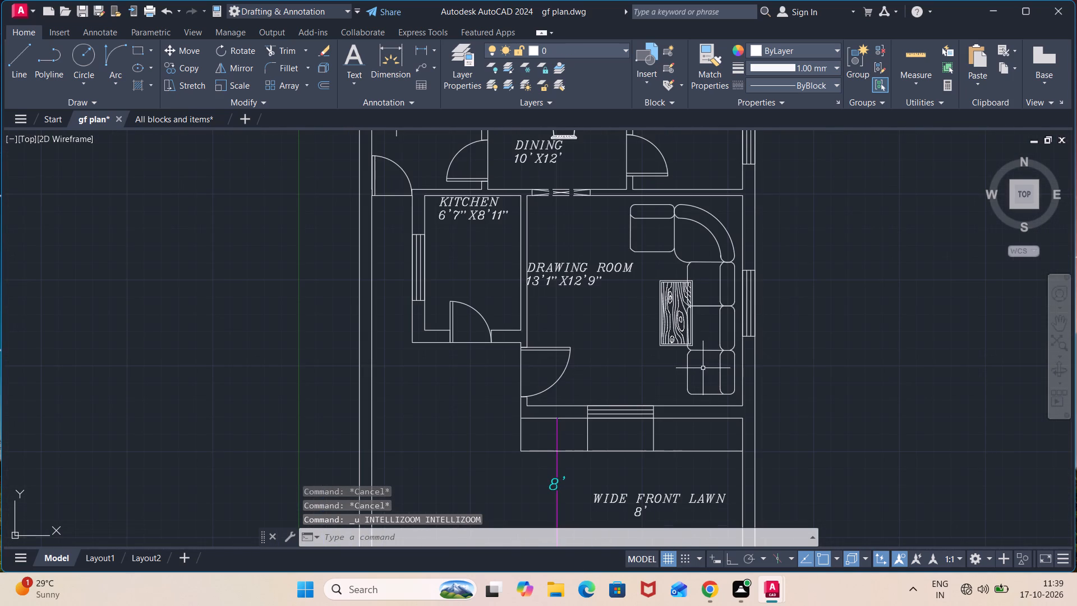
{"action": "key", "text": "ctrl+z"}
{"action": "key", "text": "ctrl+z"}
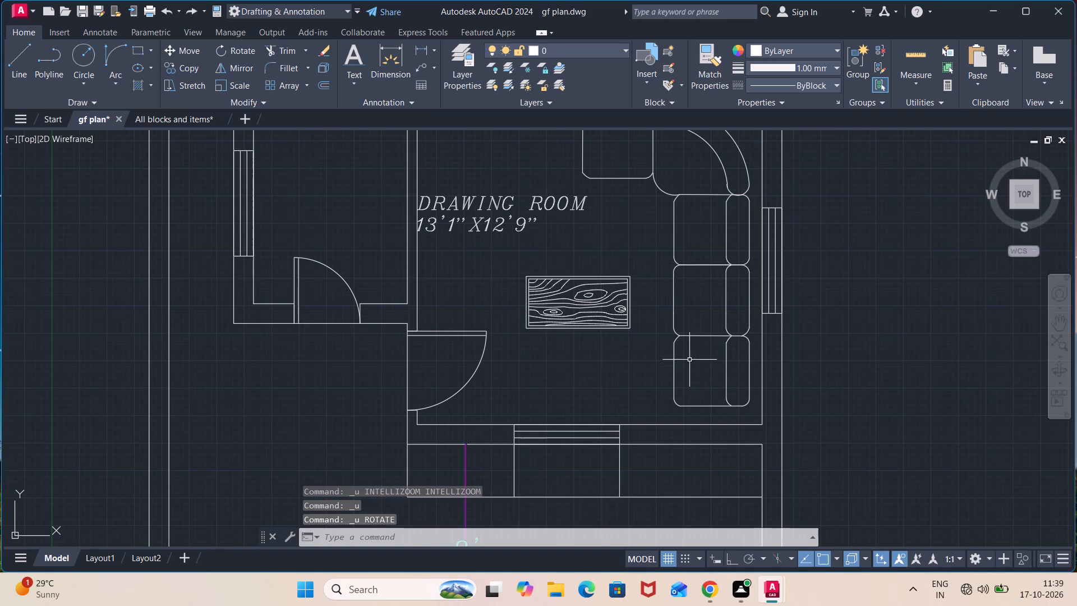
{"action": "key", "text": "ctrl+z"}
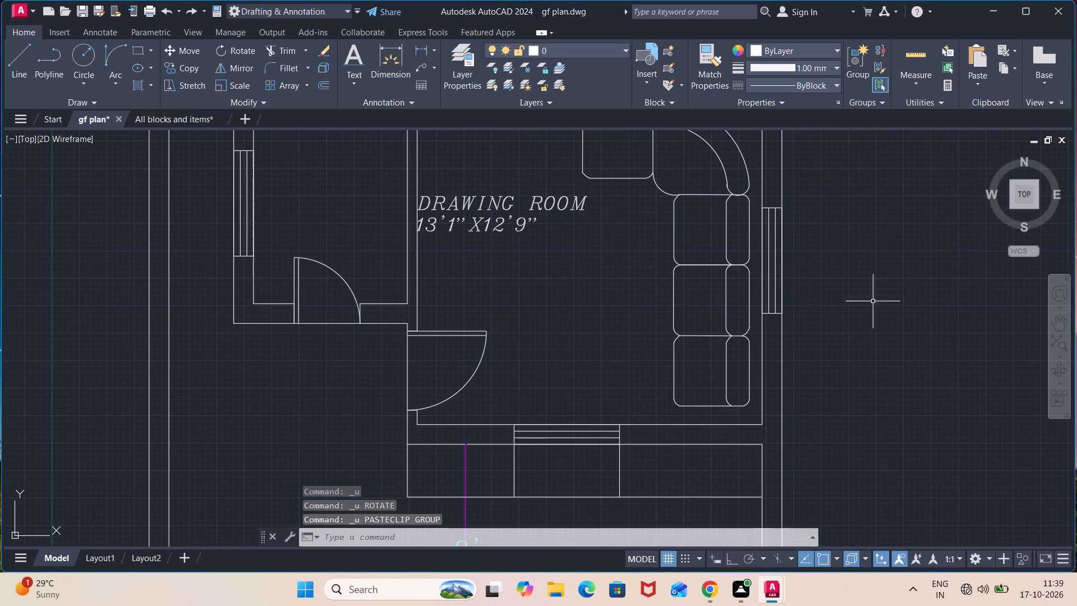
Paste the wood-grain coffee table in the empty space outside the plan, east of the drawing room.
{"action": "left_click", "coordinate": [886, 309]}
{"action": "key", "text": "v"}
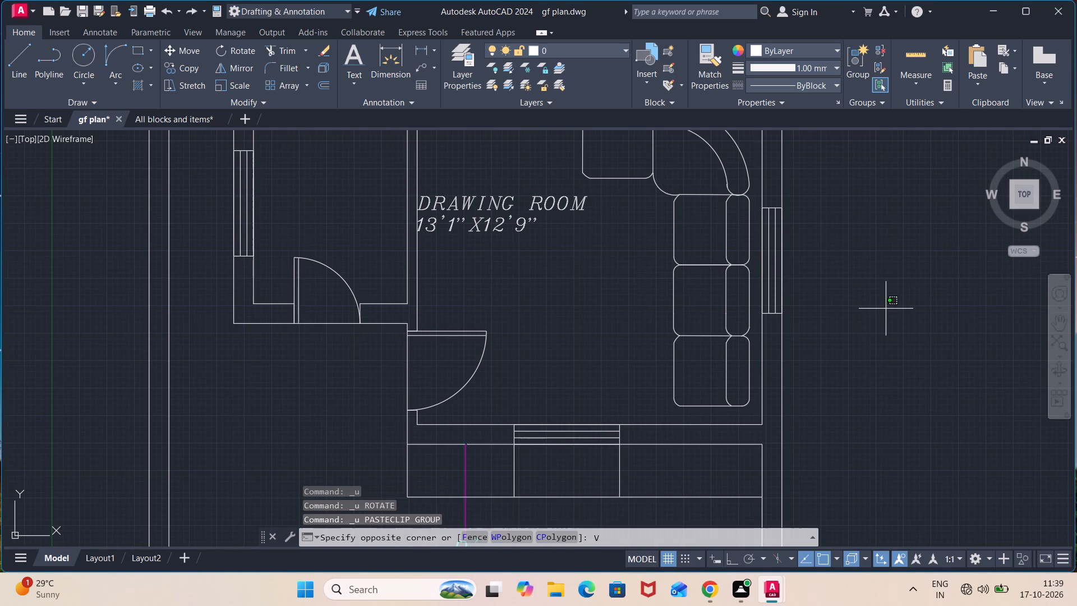
{"action": "key", "text": "ctrl+v"}
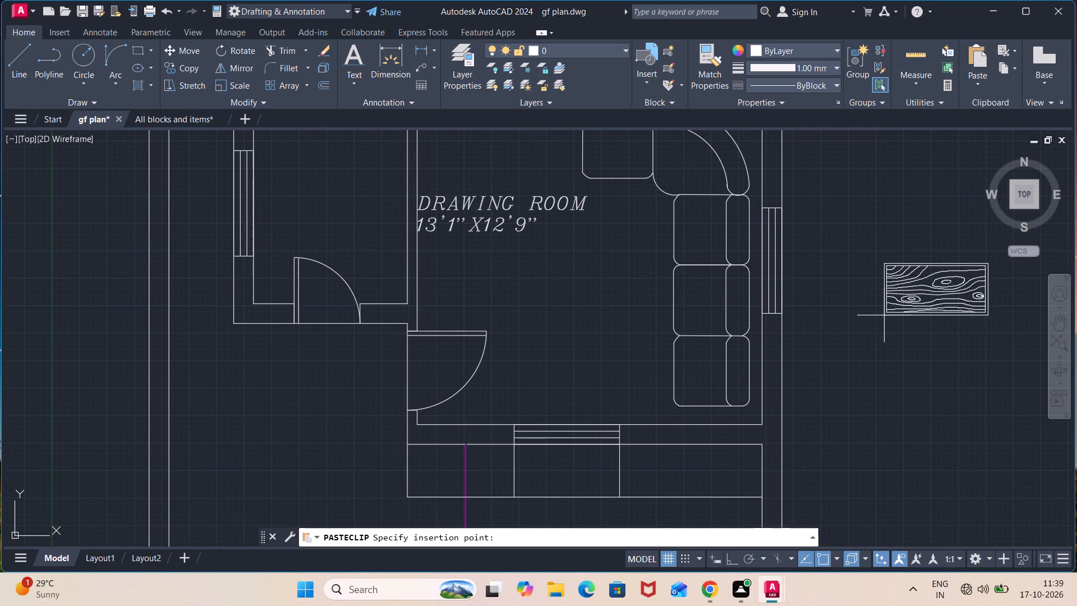
{"action": "left_click", "coordinate": [857, 334]}
Rotate the pasted coffee table a quarter turn clockwise about its southwest corner so its long side runs north-south.
{"action": "left_click_drag", "start_coordinate": [965, 263], "coordinate": [966, 273]}
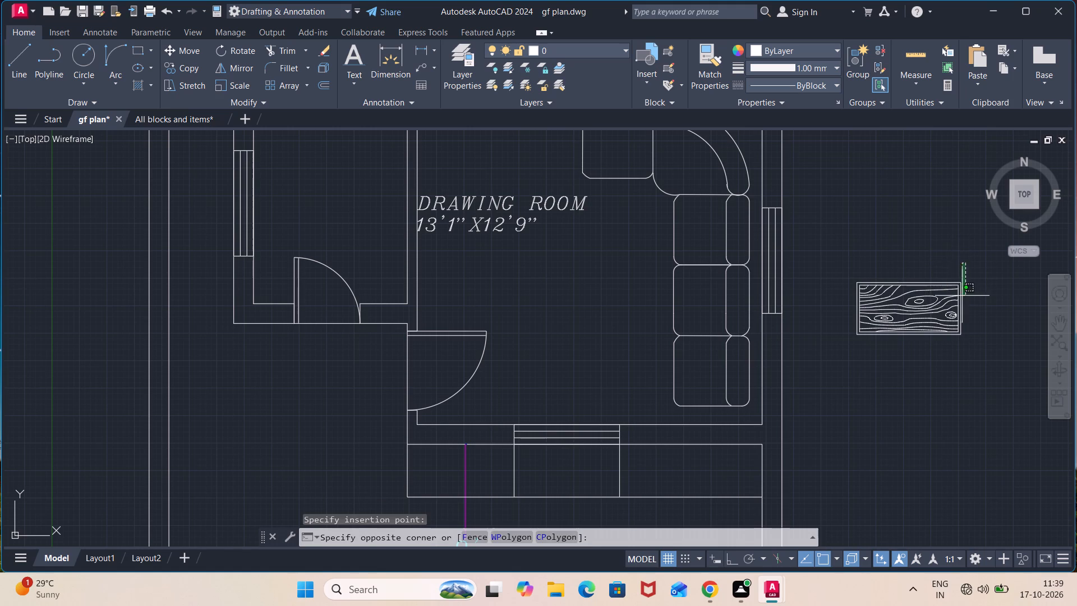
{"action": "left_click", "coordinate": [834, 377]}
{"action": "type", "text": "RO"}
{"action": "key", "text": "Return"}
{"action": "left_click", "coordinate": [858, 331]}
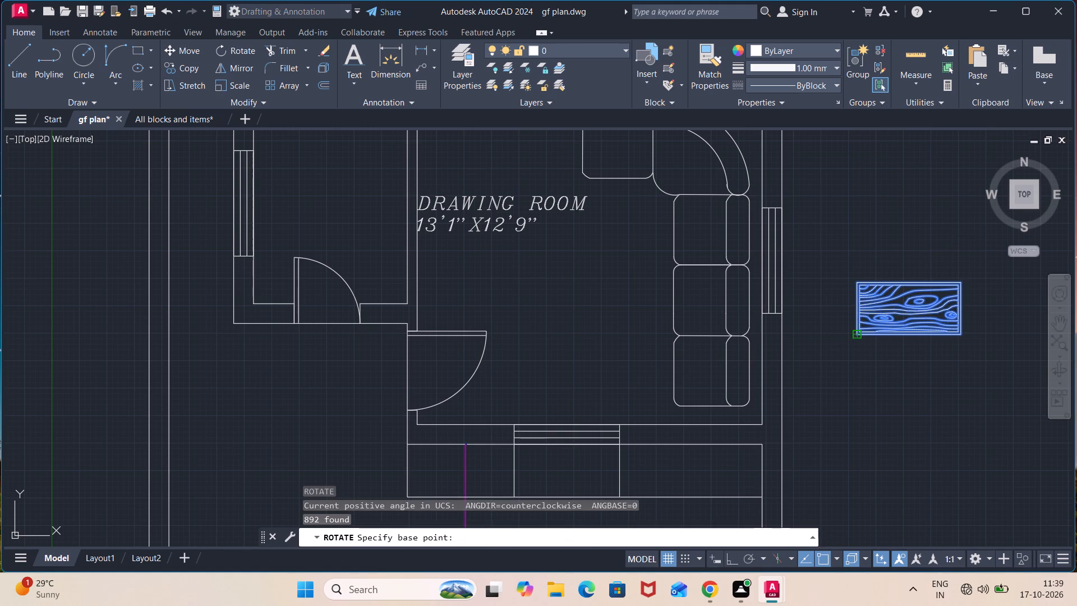
{"action": "left_click", "coordinate": [854, 402]}
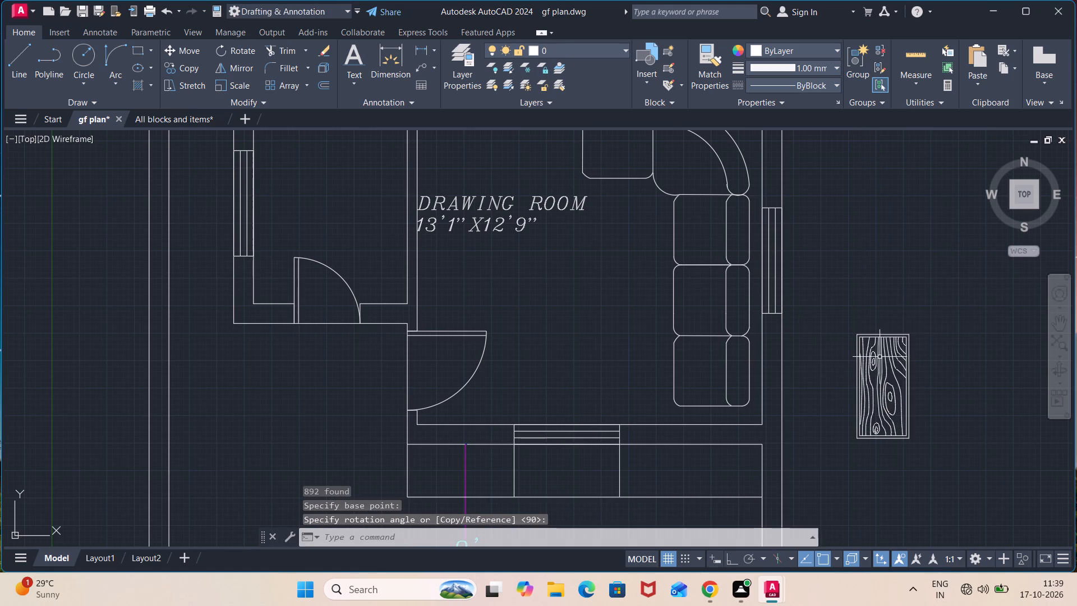
Move the rotated coffee table into the drawing room, just west of the sofa's straight seats and parallel to them.
{"action": "left_click", "coordinate": [926, 304]}
{"action": "left_click", "coordinate": [823, 459]}
{"action": "key", "text": "m"}
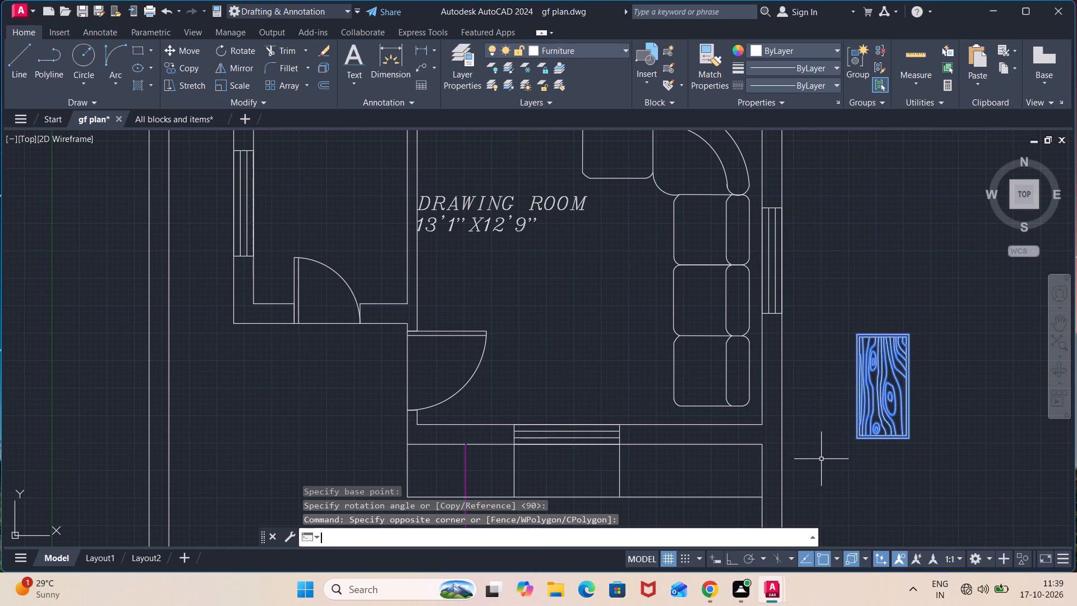
{"action": "key", "text": "Return"}
{"action": "left_click", "coordinate": [854, 438]}
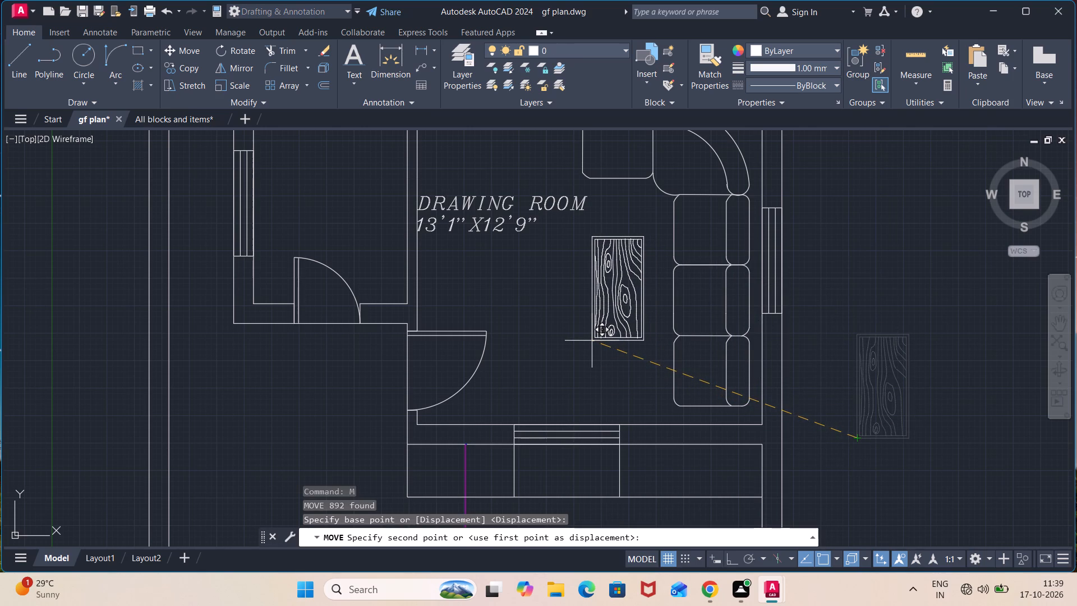
{"action": "left_click", "coordinate": [601, 324]}
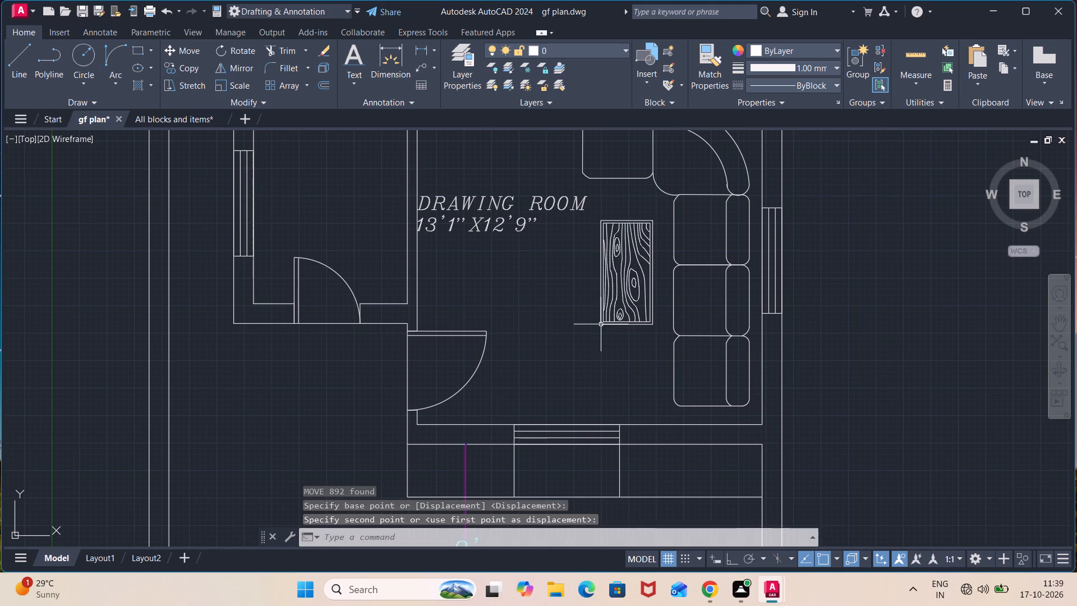
Copy the plain rounded two-seat sofa in plan view from the "All blocks and items" drawing.
{"action": "left_click", "coordinate": [186, 123]}
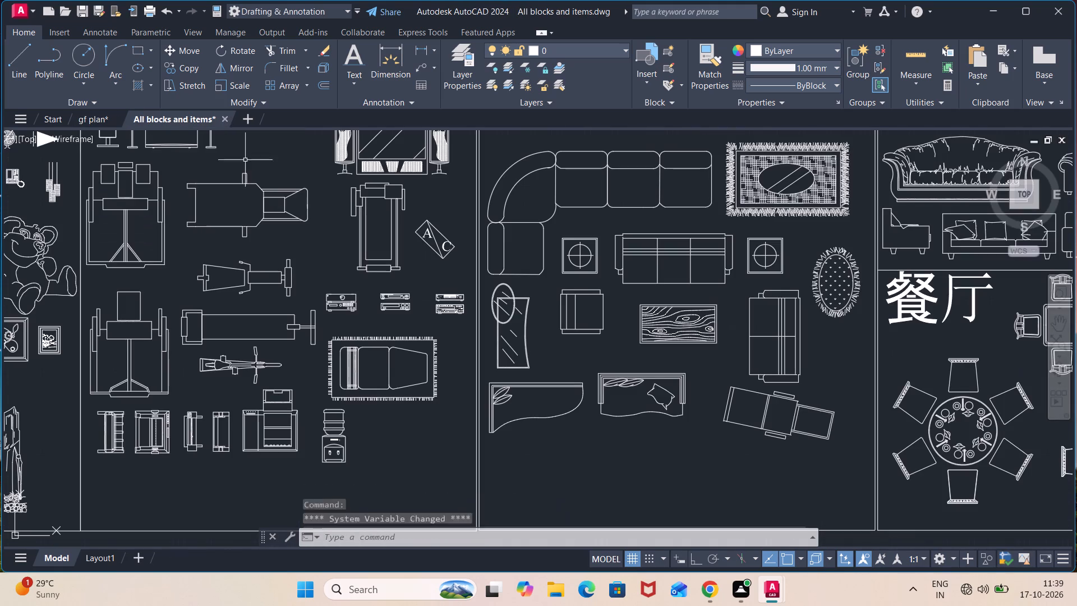
{"action": "scroll", "coordinate": [711, 352], "scroll_direction": "down", "scroll_amount": 1}
{"action": "middle_click_drag", "start_coordinate": [730, 329], "coordinate": [626, 302]}
{"action": "scroll", "coordinate": [654, 285], "scroll_direction": "up", "scroll_amount": 2}
{"action": "middle_click_drag", "start_coordinate": [655, 283], "coordinate": [665, 411]}
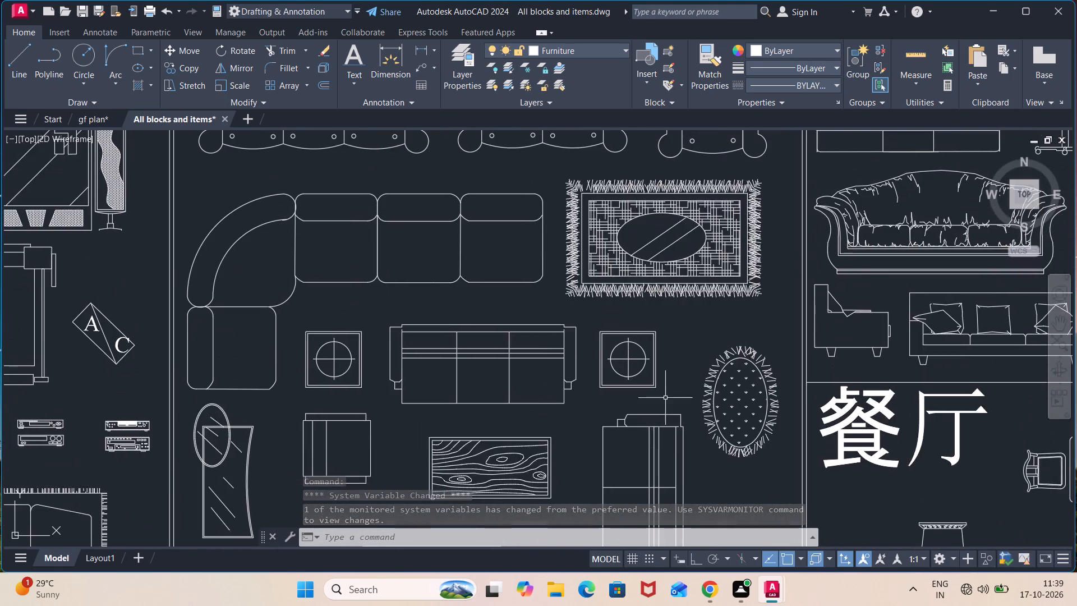
{"action": "scroll", "coordinate": [660, 299], "scroll_direction": "down", "scroll_amount": 3}
{"action": "middle_click_drag", "start_coordinate": [648, 271], "coordinate": [661, 338]}
{"action": "scroll", "coordinate": [661, 267], "scroll_direction": "up", "scroll_amount": 2}
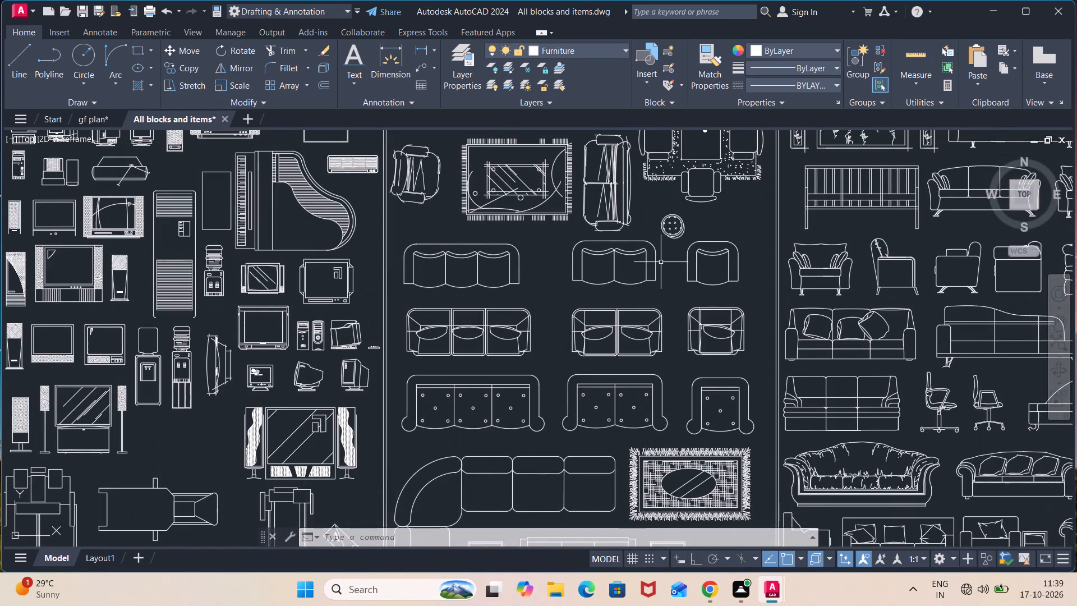
{"action": "scroll", "coordinate": [692, 238], "scroll_direction": "up", "scroll_amount": 4}
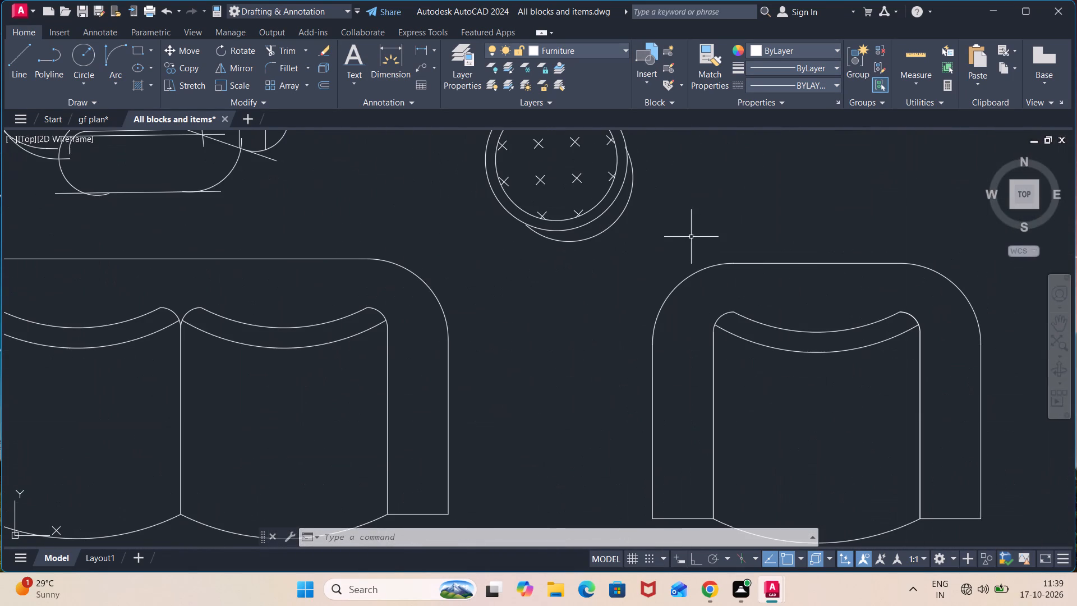
{"action": "scroll", "coordinate": [733, 258], "scroll_direction": "down", "scroll_amount": 2}
{"action": "scroll", "coordinate": [842, 263], "scroll_direction": "down", "scroll_amount": 1}
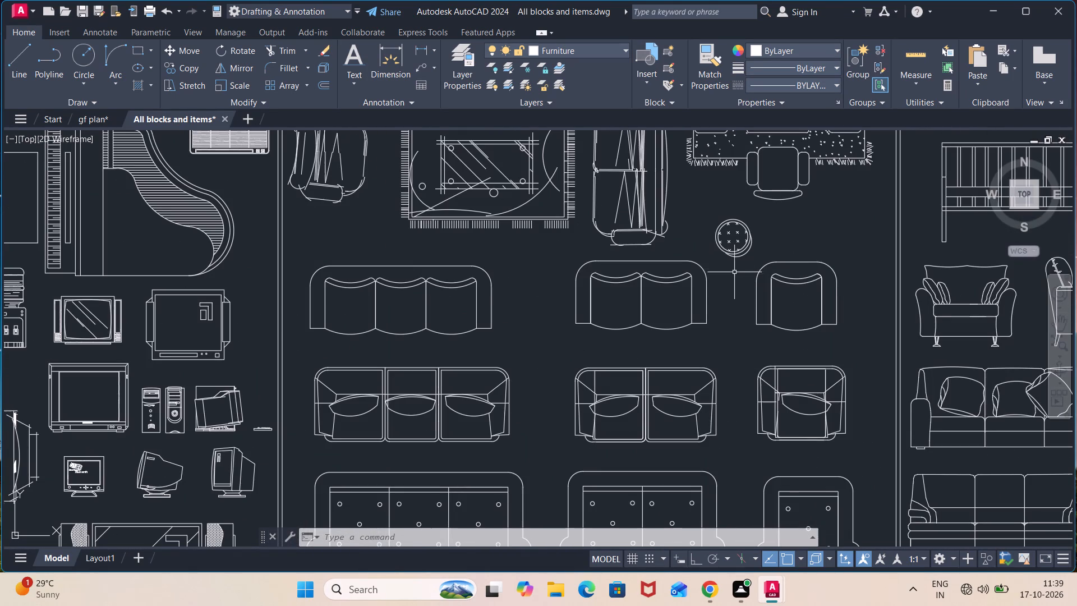
{"action": "left_click", "coordinate": [715, 259]}
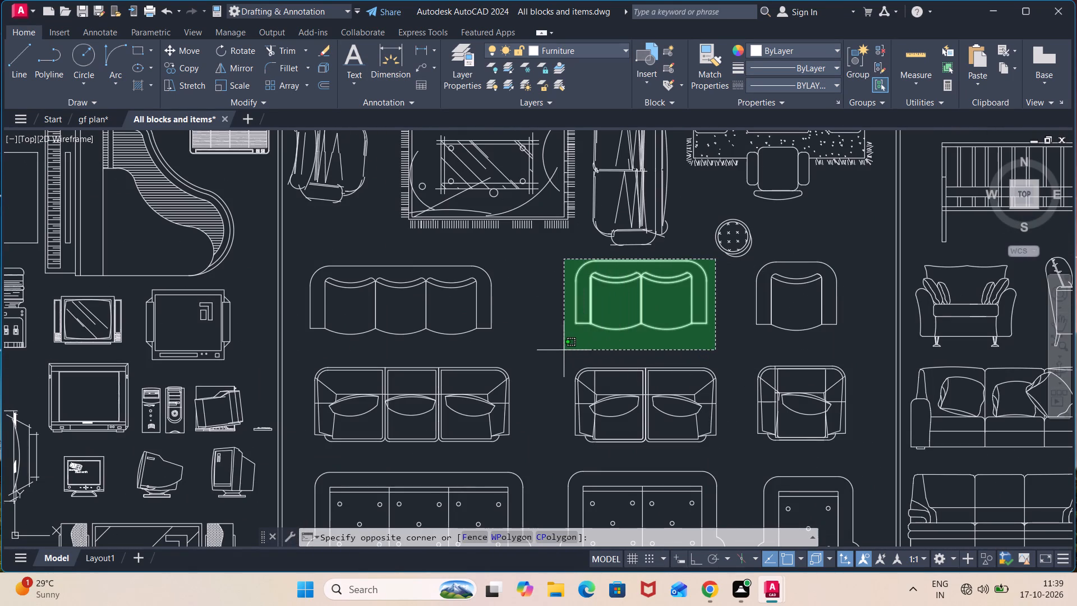
{"action": "left_click", "coordinate": [554, 350]}
{"action": "key", "text": "ctrl+c"}
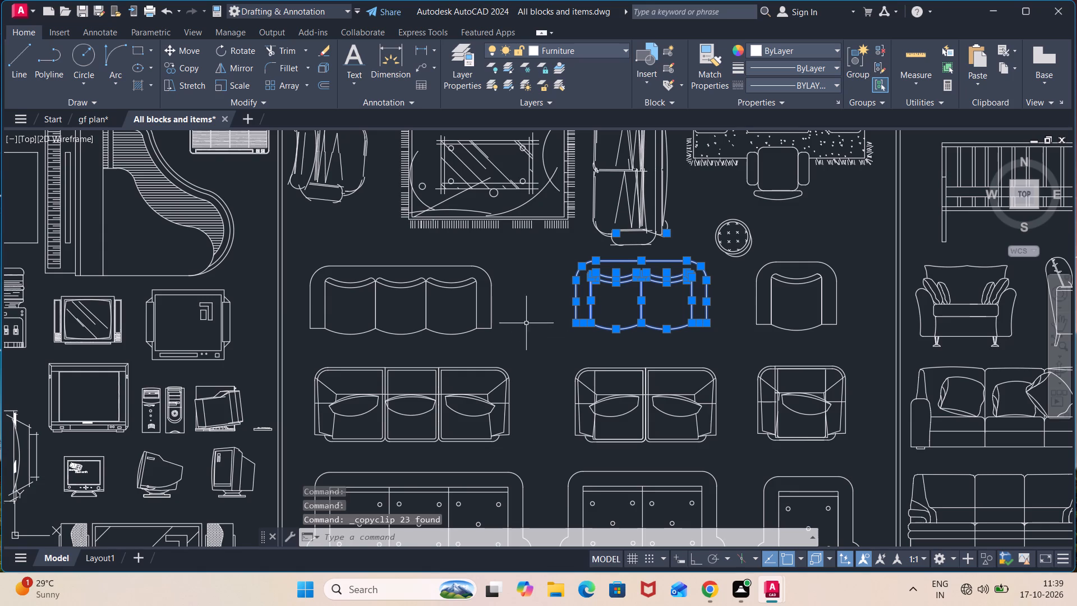
Paste the two-seat sofa into the "gf plan" drawing room, rotated 180 degrees, in front of the south window below the coffee table.
{"action": "left_click", "coordinate": [99, 124]}
{"action": "scroll", "coordinate": [589, 274], "scroll_direction": "down", "scroll_amount": 2}
{"action": "middle_click_drag", "start_coordinate": [548, 229], "coordinate": [553, 271]}
{"action": "scroll", "coordinate": [579, 276], "scroll_direction": "up", "scroll_amount": 2}
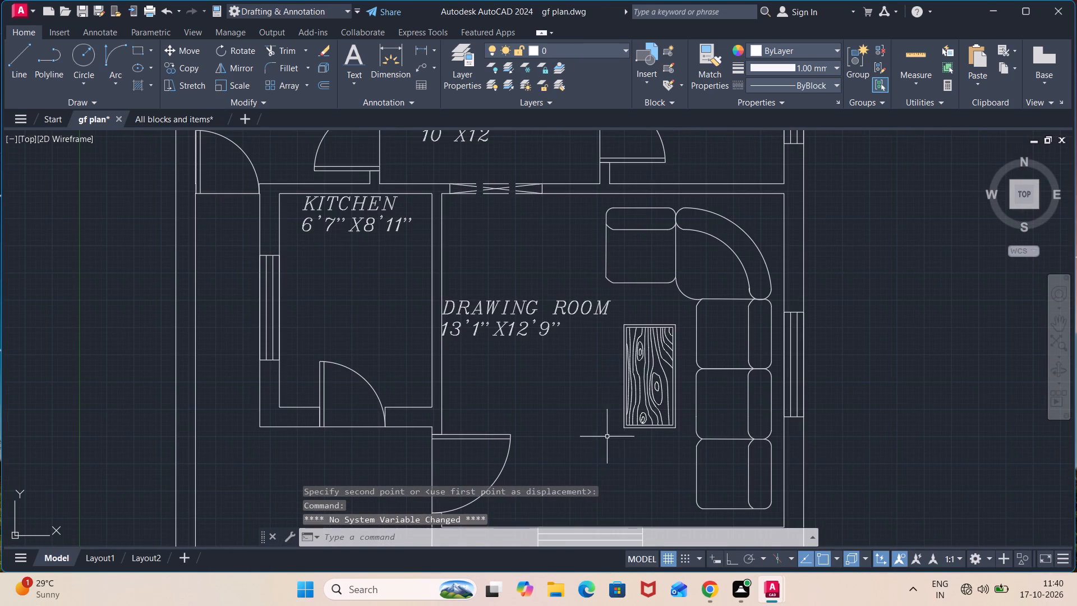
{"action": "middle_click_drag", "start_coordinate": [610, 460], "coordinate": [591, 288]}
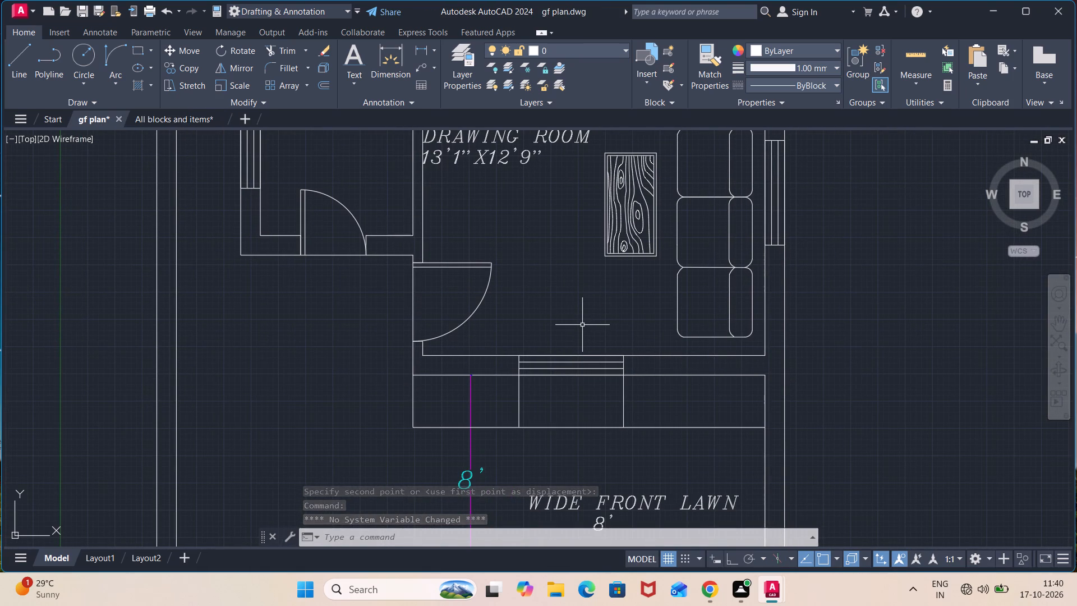
{"action": "key", "text": "ctrl+v"}
{"action": "type", "text": "RO"}
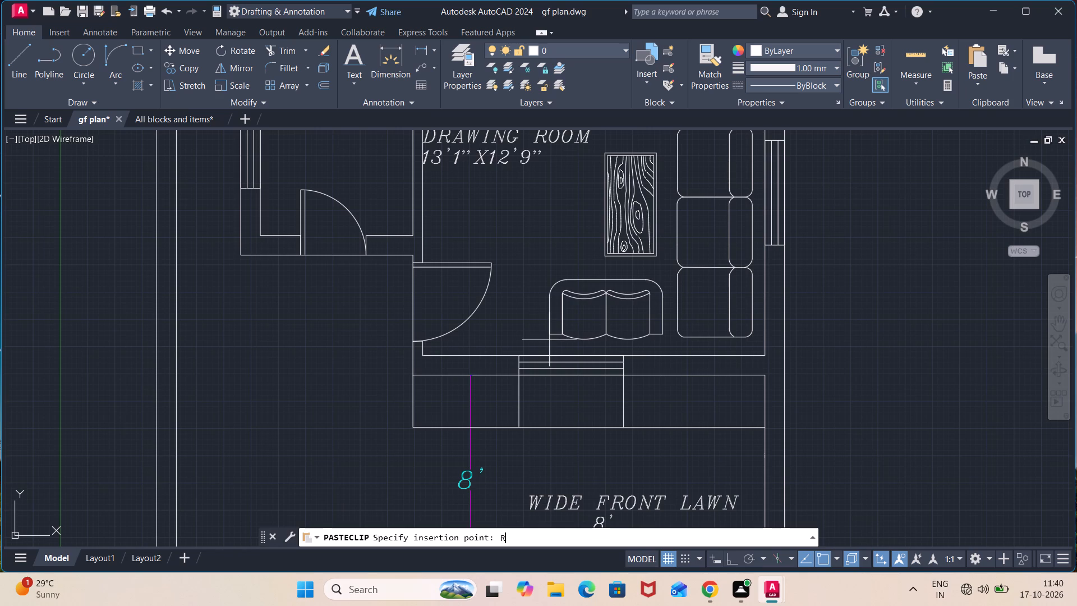
{"action": "key", "text": "Return"}
{"action": "type", "text": "180"}
{"action": "key", "text": "Return"}
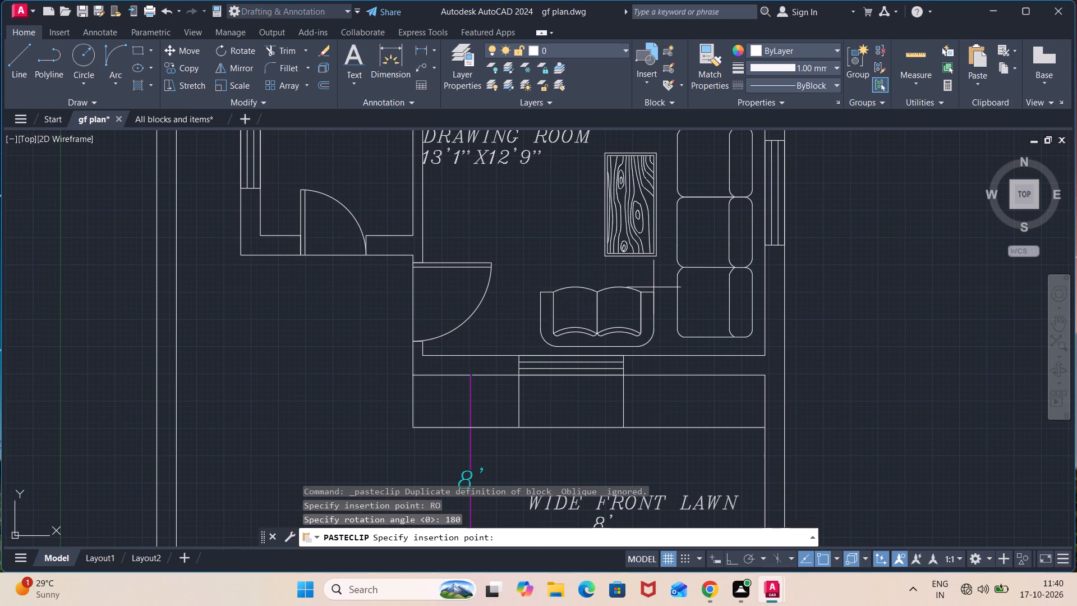
{"action": "left_click", "coordinate": [661, 286]}
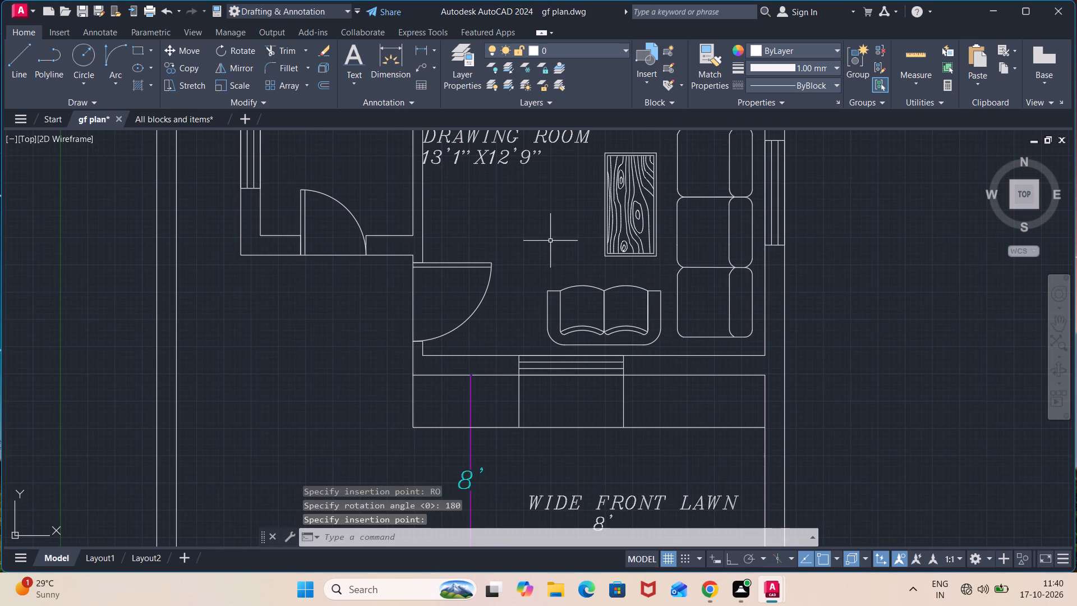
Paste the two-seat sofa unrotated into the 12'2"X10' bedroom, between the bed and the east wall.
{"action": "middle_click_drag", "start_coordinate": [550, 241], "coordinate": [622, 499]}
{"action": "scroll", "coordinate": [623, 502], "scroll_direction": "down", "scroll_amount": 1}
{"action": "middle_click_drag", "start_coordinate": [592, 347], "coordinate": [687, 490]}
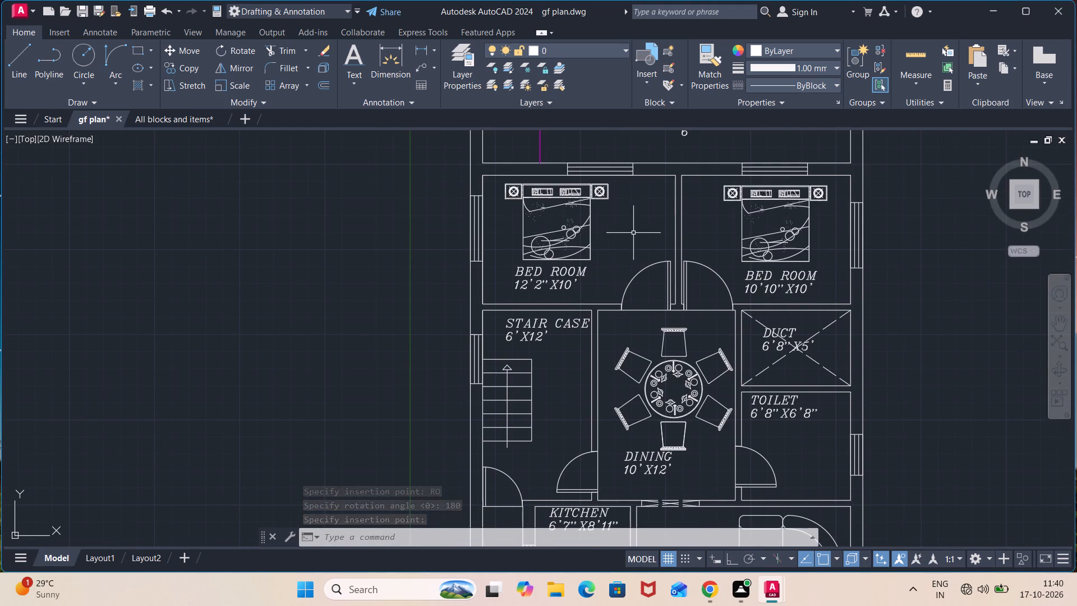
{"action": "key", "text": "ctrl+v"}
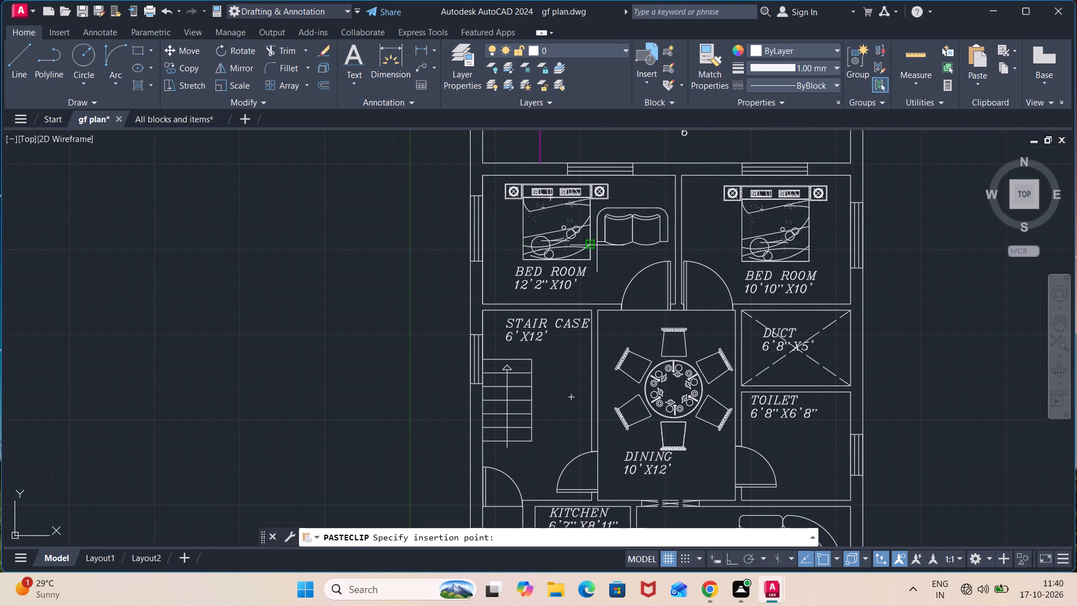
{"action": "scroll", "coordinate": [602, 246], "scroll_direction": "up", "scroll_amount": 2}
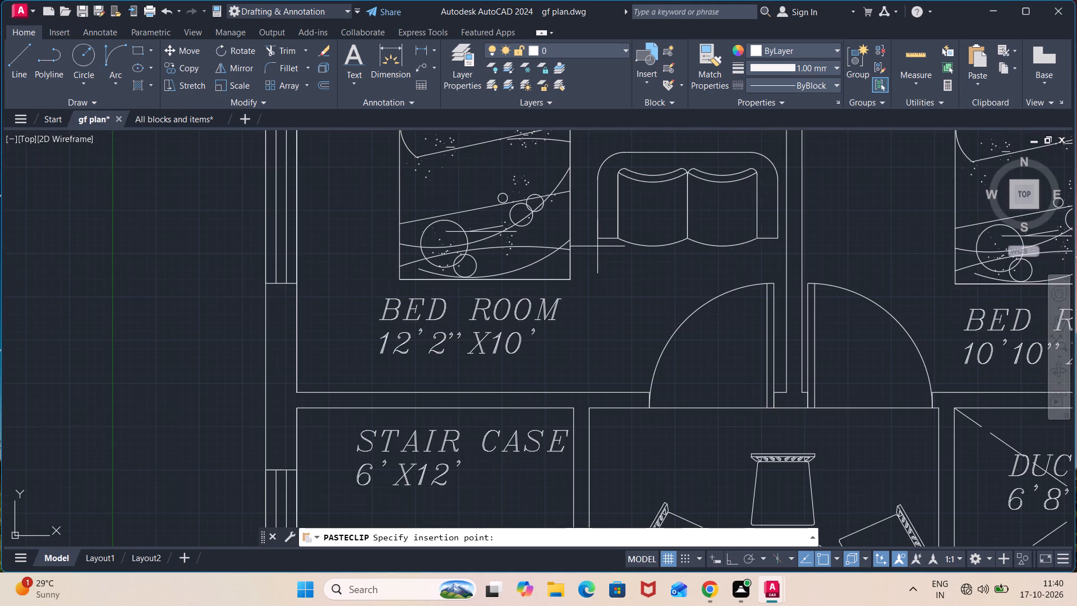
{"action": "left_click", "coordinate": [596, 247]}
Paste another two-seat sofa in the empty space outside the plan, east of the 10'10"X10' bedroom.
{"action": "scroll", "coordinate": [897, 245], "scroll_direction": "down", "scroll_amount": 1}
{"action": "middle_click_drag", "start_coordinate": [898, 245], "coordinate": [644, 246]}
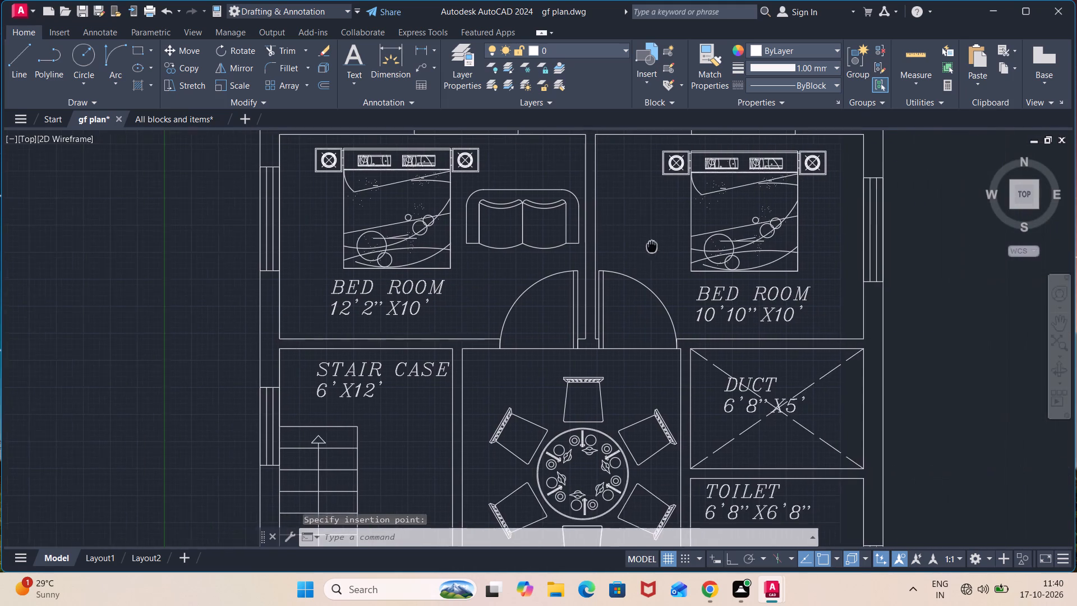
{"action": "middle_click_drag", "start_coordinate": [644, 246], "coordinate": [623, 247]}
{"action": "key", "text": "ctrl+v"}
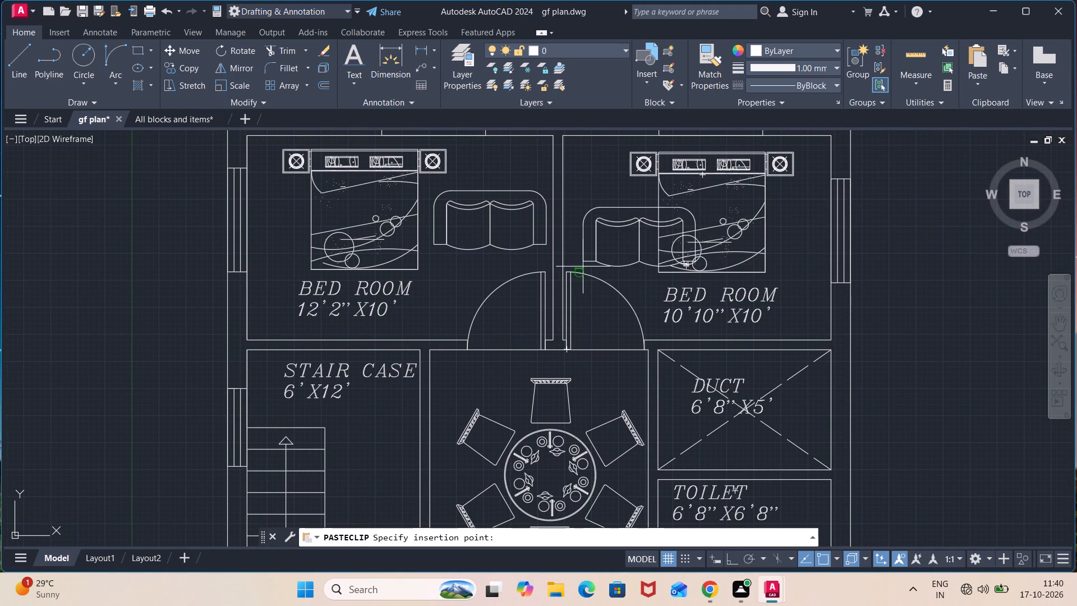
{"action": "middle_click_drag", "start_coordinate": [848, 291], "coordinate": [625, 291]}
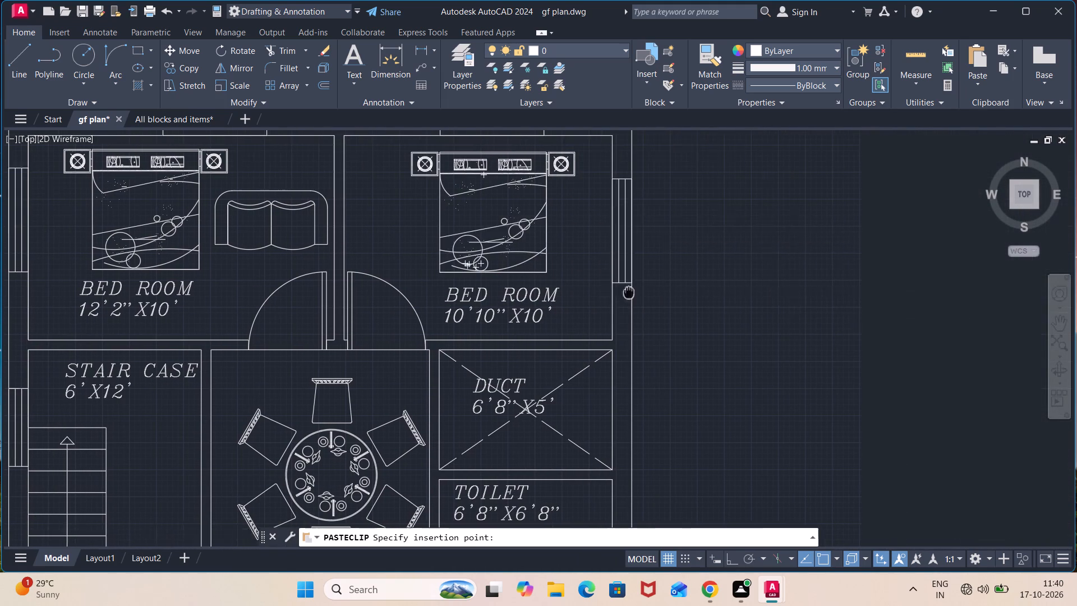
{"action": "middle_click_drag", "start_coordinate": [625, 291], "coordinate": [609, 291]}
{"action": "left_click", "coordinate": [736, 296]}
Rotate the outside two-seat sofa 90 degrees counterclockwise about its southwest corner so its seats face east.
{"action": "left_click_drag", "start_coordinate": [892, 211], "coordinate": [864, 241]}
{"action": "left_click", "coordinate": [699, 341]}
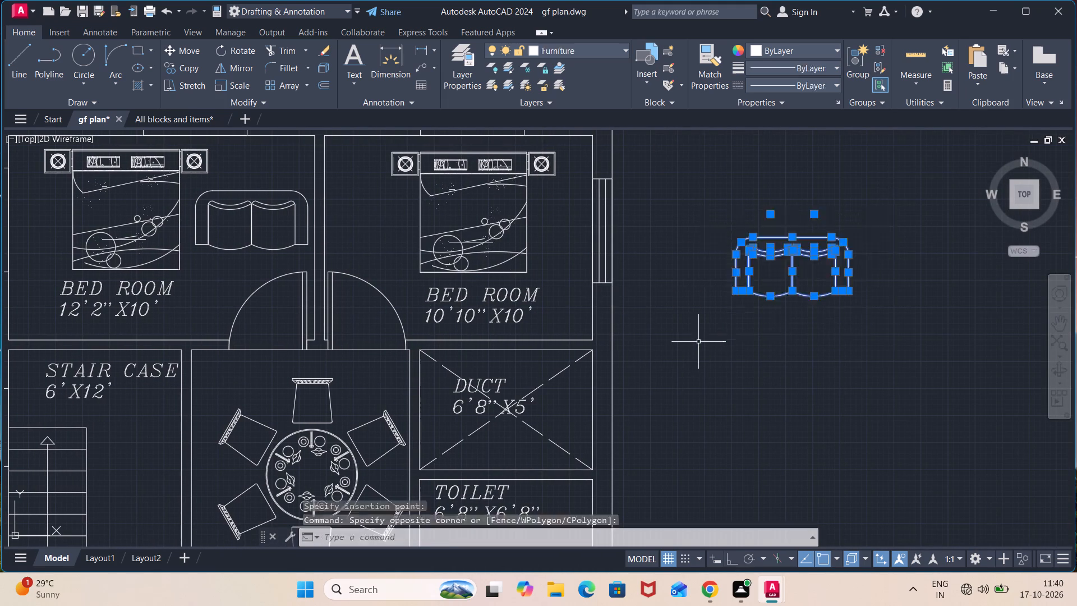
{"action": "type", "text": "RO"}
{"action": "key", "text": "Return"}
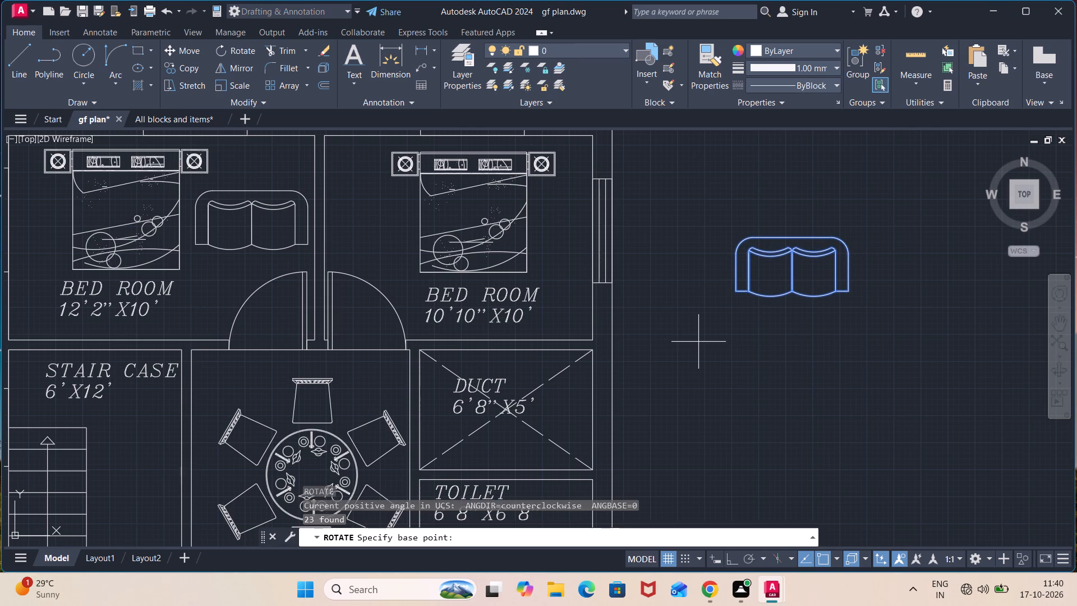
{"action": "left_click", "coordinate": [737, 293]}
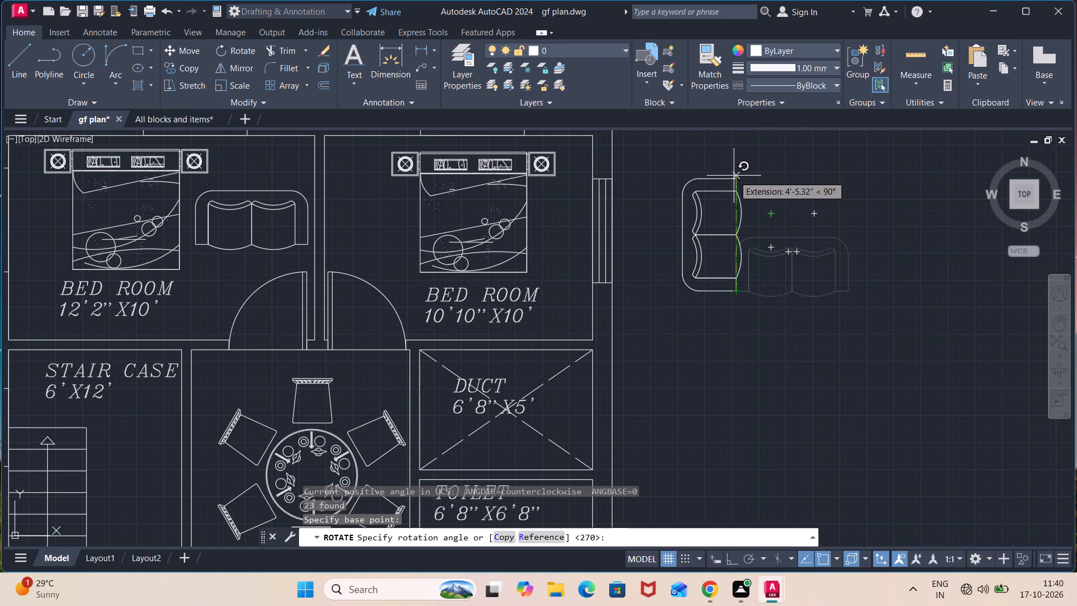
{"action": "left_click", "coordinate": [734, 175]}
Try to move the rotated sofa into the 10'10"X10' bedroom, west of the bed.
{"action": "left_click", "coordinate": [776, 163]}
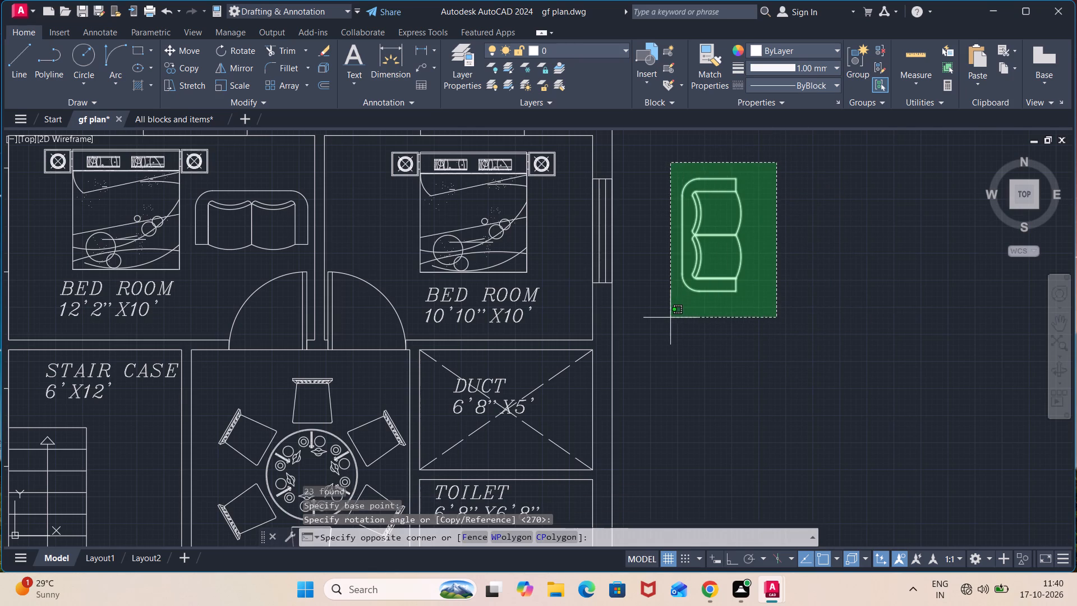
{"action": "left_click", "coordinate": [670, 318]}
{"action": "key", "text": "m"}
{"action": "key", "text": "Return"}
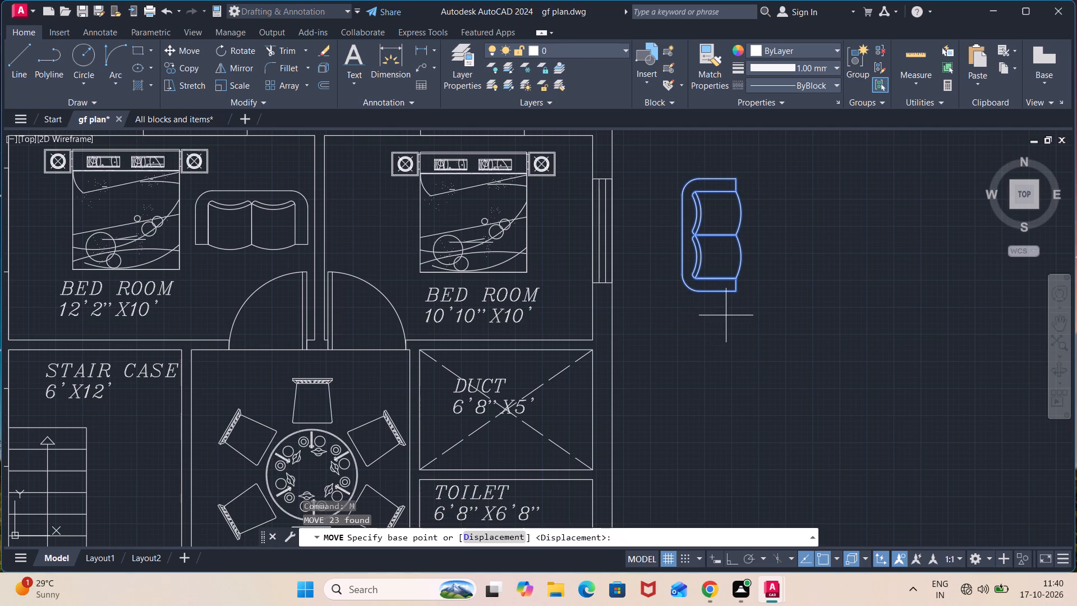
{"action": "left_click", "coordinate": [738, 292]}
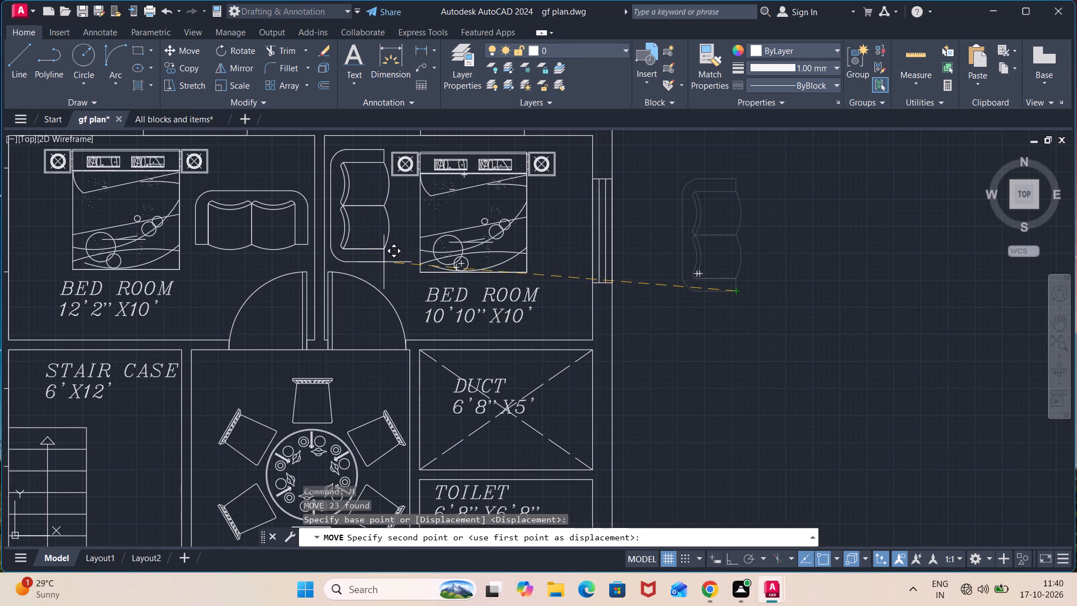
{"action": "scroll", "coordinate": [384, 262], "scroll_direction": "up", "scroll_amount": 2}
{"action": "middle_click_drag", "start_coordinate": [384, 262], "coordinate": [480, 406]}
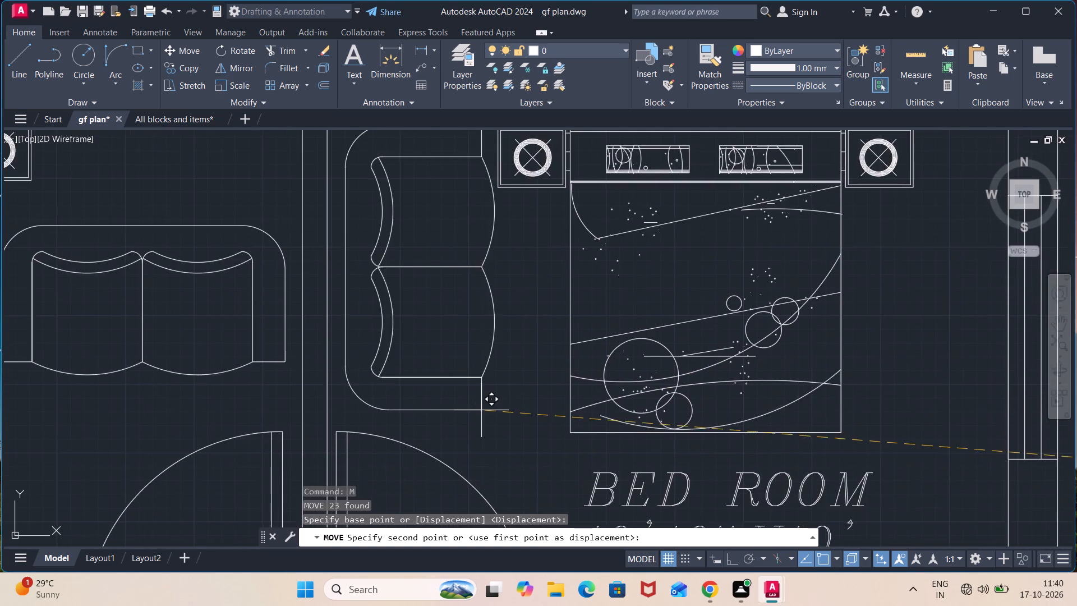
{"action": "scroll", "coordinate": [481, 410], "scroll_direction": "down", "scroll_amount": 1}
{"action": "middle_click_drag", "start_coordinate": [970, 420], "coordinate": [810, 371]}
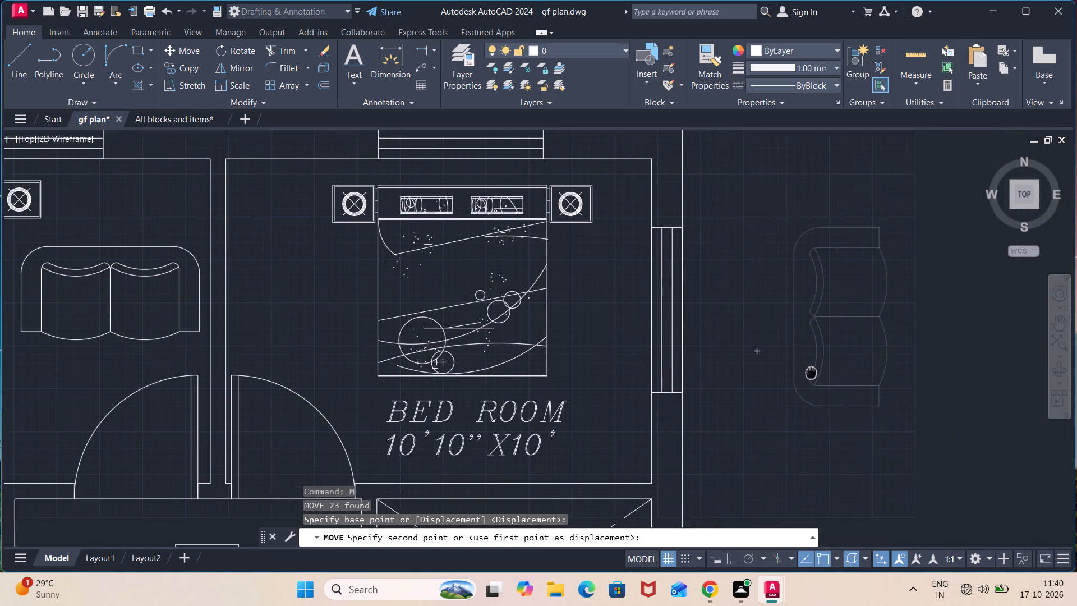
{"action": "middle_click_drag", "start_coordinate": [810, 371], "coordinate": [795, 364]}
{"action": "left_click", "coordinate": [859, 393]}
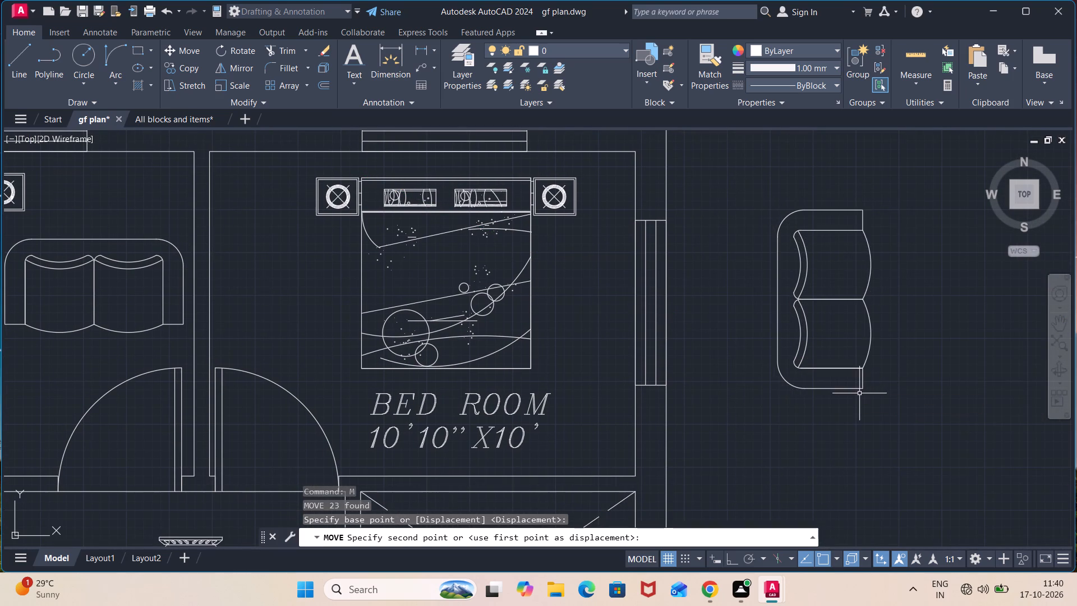
Scale the rotated sofa outside the plan down to under a third of its size about its southeast corner.
{"action": "left_click", "coordinate": [892, 182]}
{"action": "left_click", "coordinate": [743, 414]}
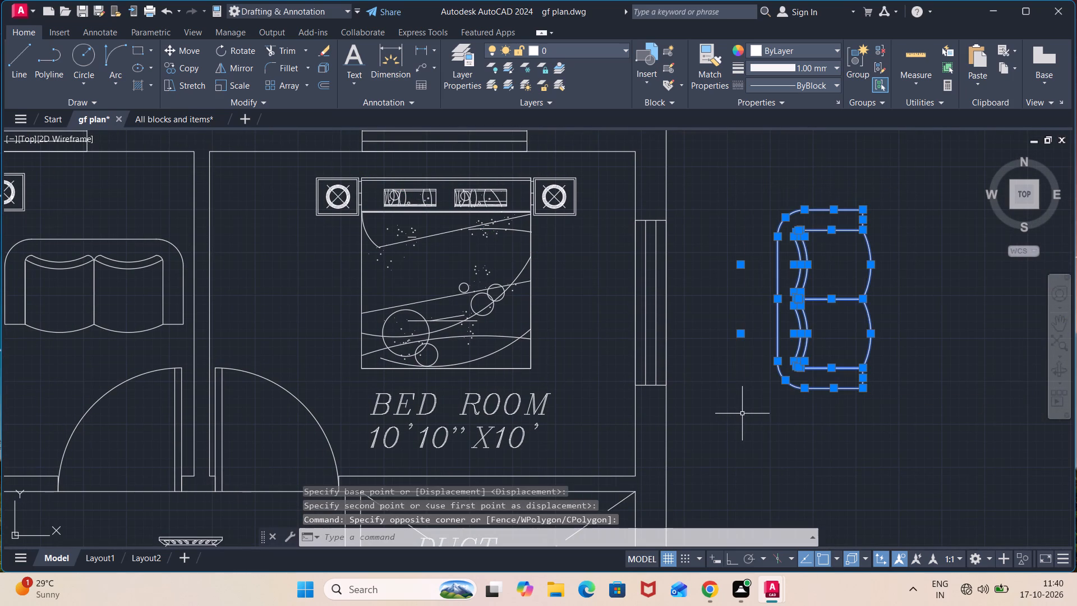
{"action": "type", "text": "SC"}
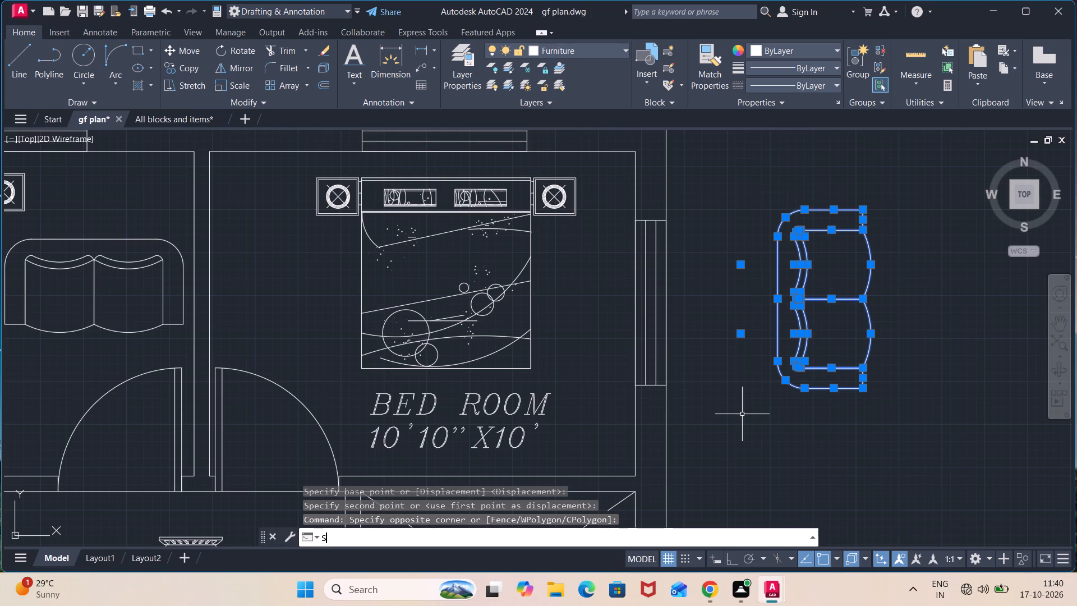
{"action": "key", "text": "Return"}
{"action": "left_click", "coordinate": [867, 388]}
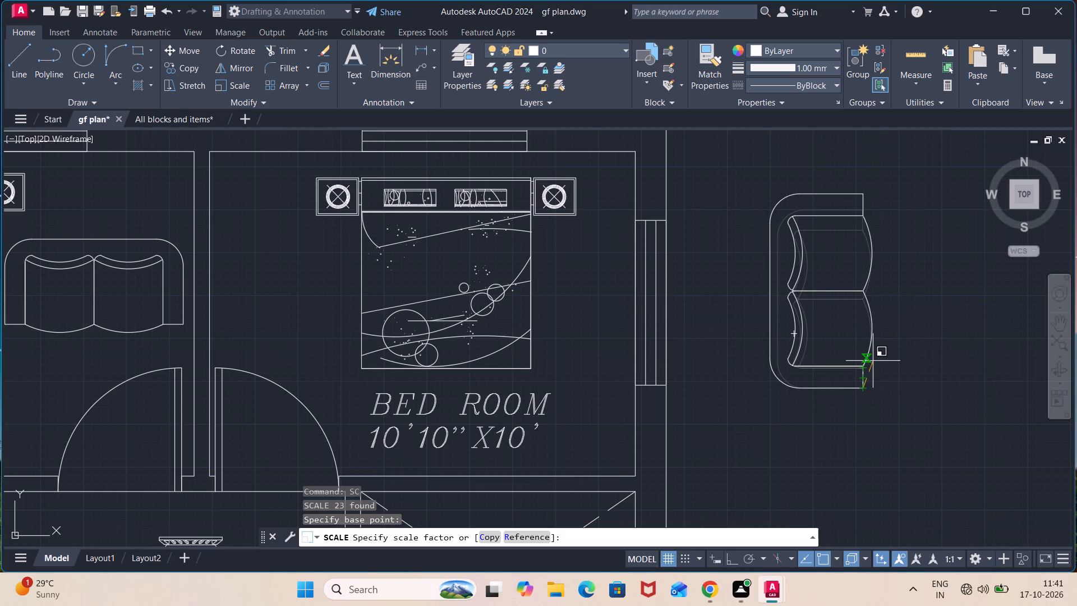
{"action": "left_click", "coordinate": [871, 365]}
Move the scaled-down sofa into the 10'10"X10' bedroom, between the west wall and the bed.
{"action": "left_click", "coordinate": [886, 316]}
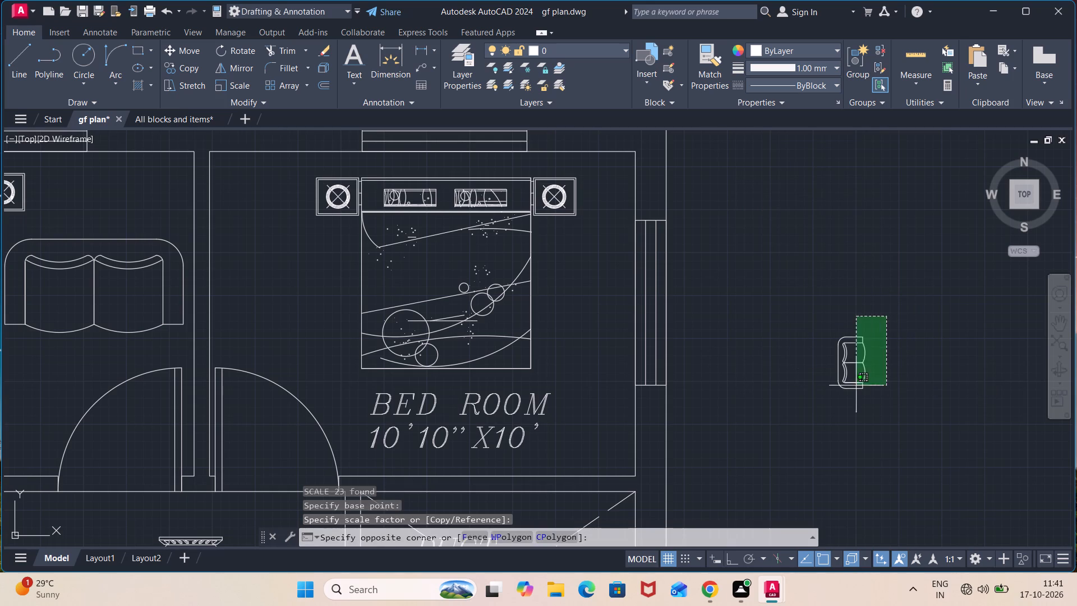
{"action": "left_click", "coordinate": [815, 410]}
{"action": "key", "text": "m"}
{"action": "key", "text": "Return"}
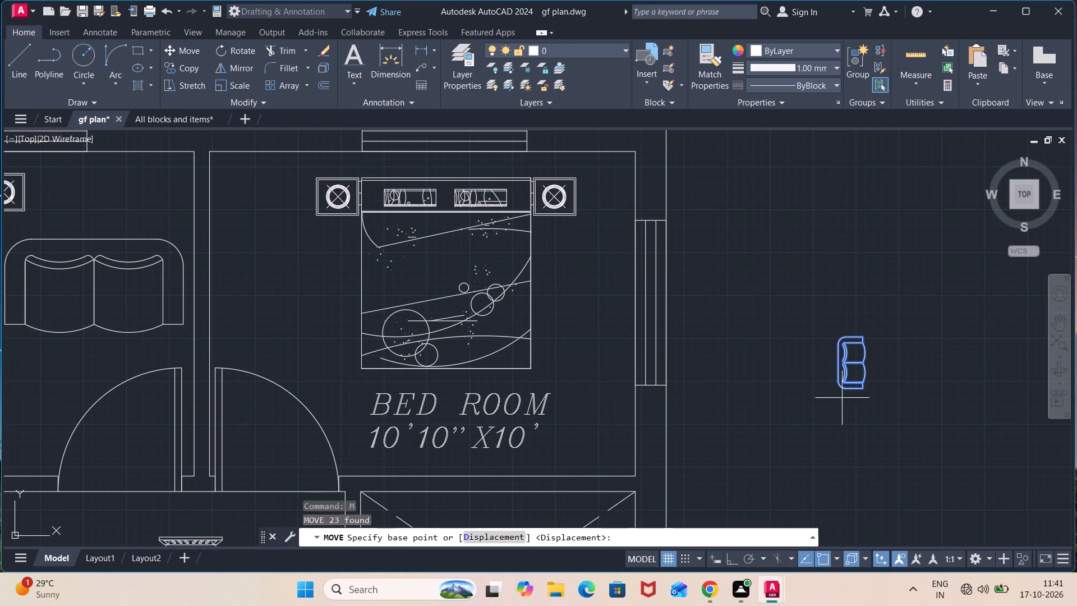
{"action": "left_click", "coordinate": [859, 388]}
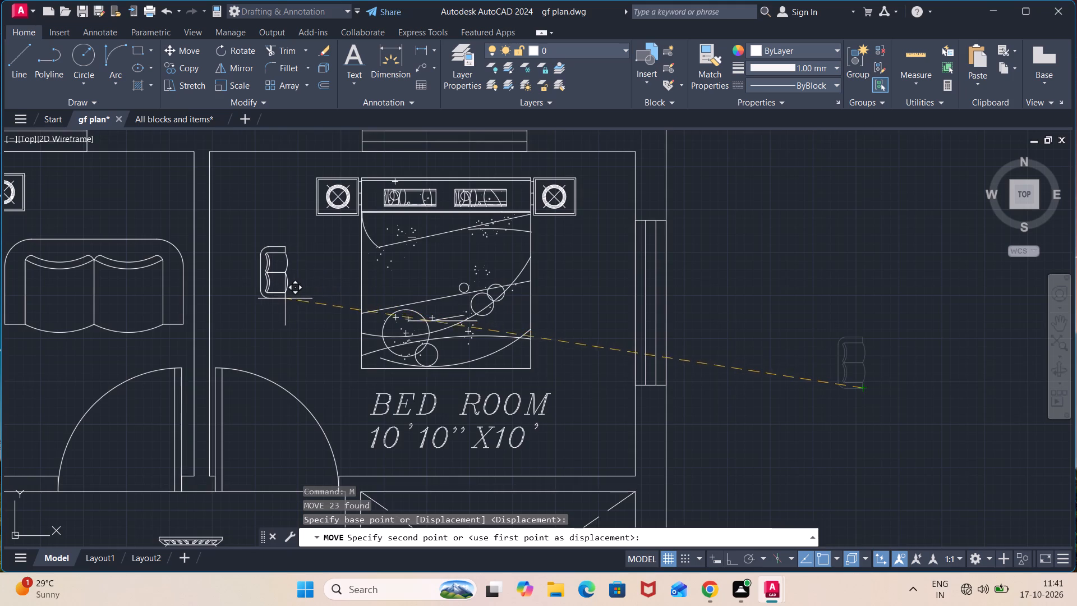
{"action": "scroll", "coordinate": [268, 301], "scroll_direction": "up", "scroll_amount": 1}
{"action": "left_click", "coordinate": [293, 291]}
Scale the small sofa in the 10'10"X10' bedroom up to a little over twice its size about its southeast corner.
{"action": "left_click", "coordinate": [319, 185]}
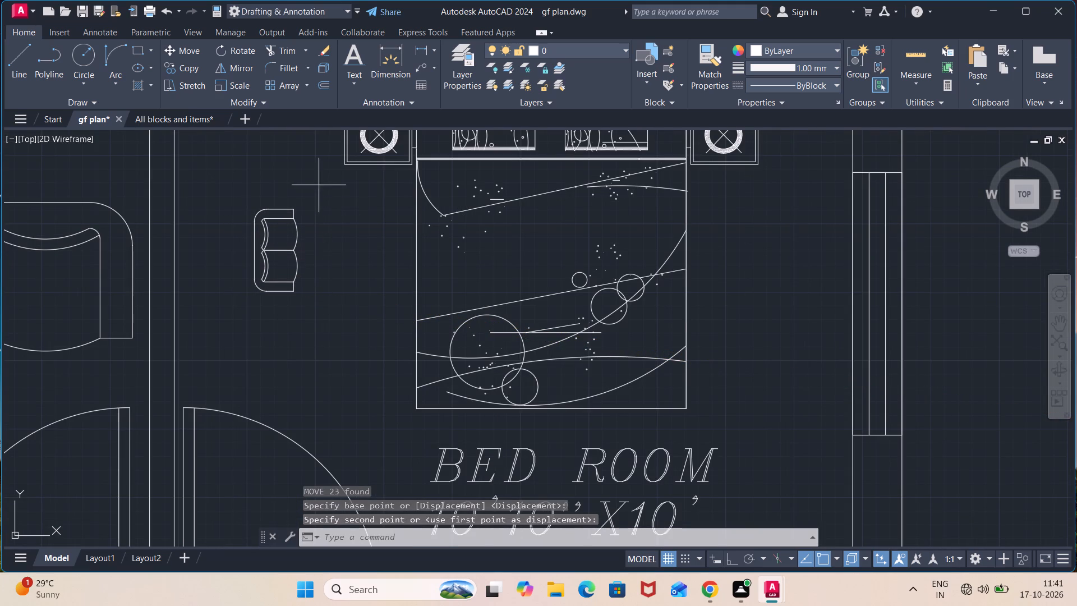
{"action": "left_click", "coordinate": [214, 328]}
{"action": "type", "text": "SC"}
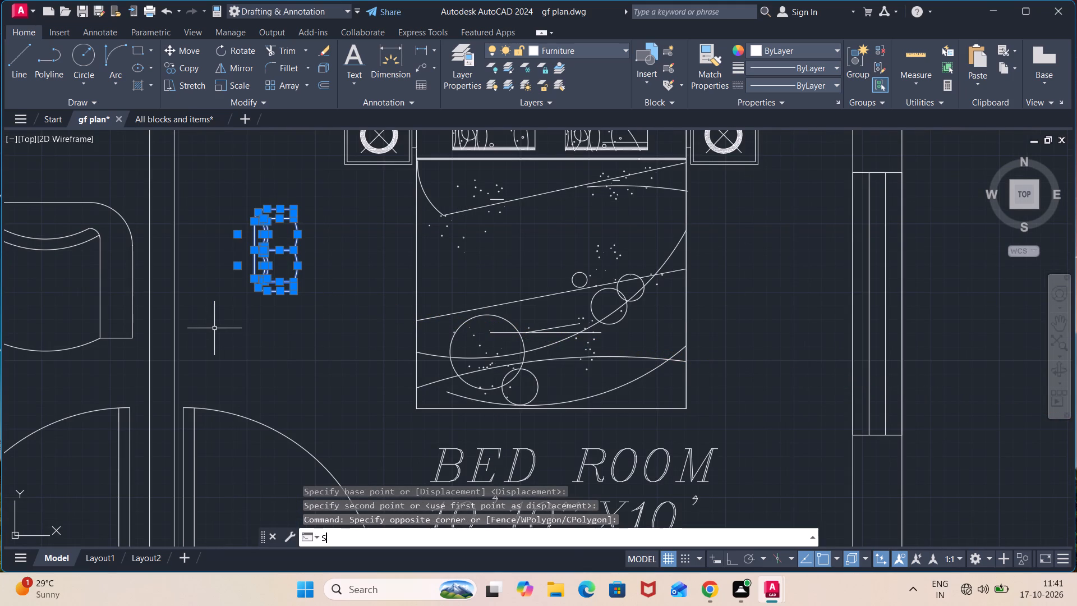
{"action": "key", "text": "Return"}
{"action": "left_click", "coordinate": [293, 291]}
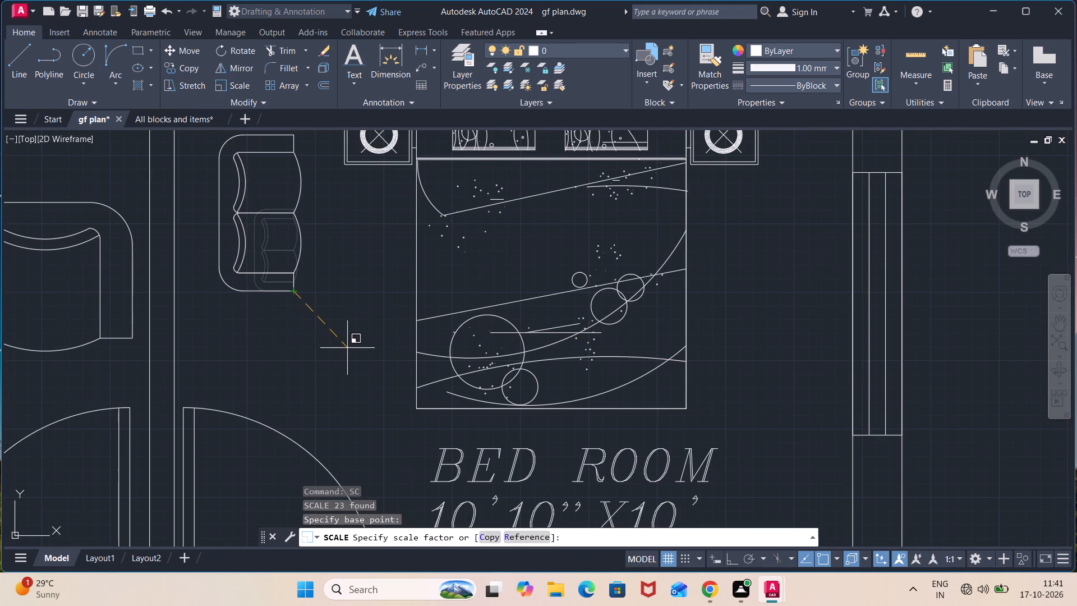
{"action": "middle_click_drag", "start_coordinate": [347, 348], "coordinate": [372, 412]}
{"action": "left_click", "coordinate": [378, 423]}
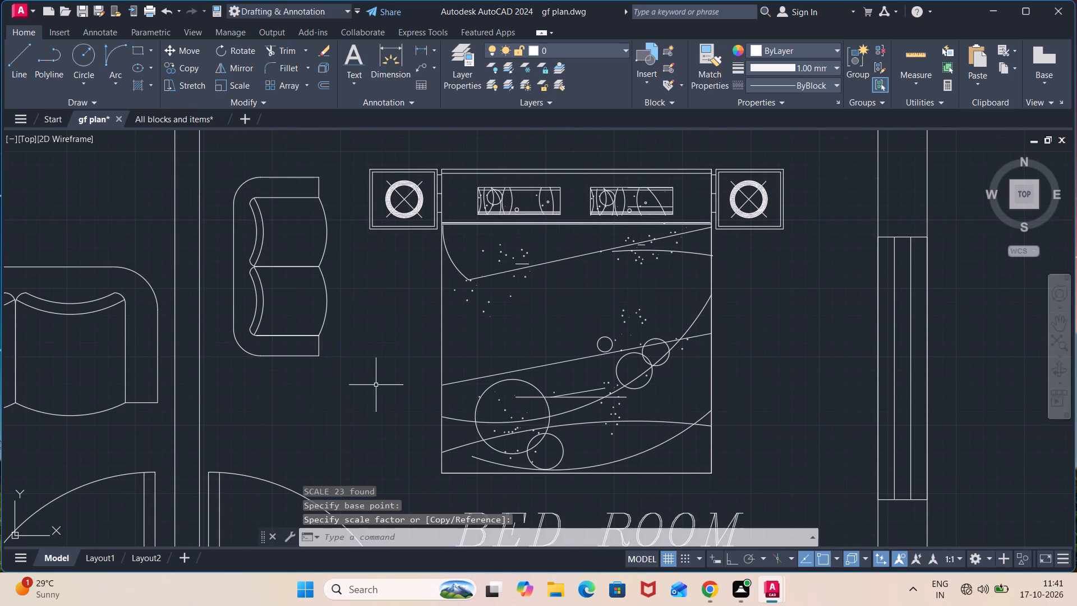
Move the enlarged sofa slightly south and closer to the west wall of the 10'10"X10' bedroom.
{"action": "left_click", "coordinate": [343, 162]}
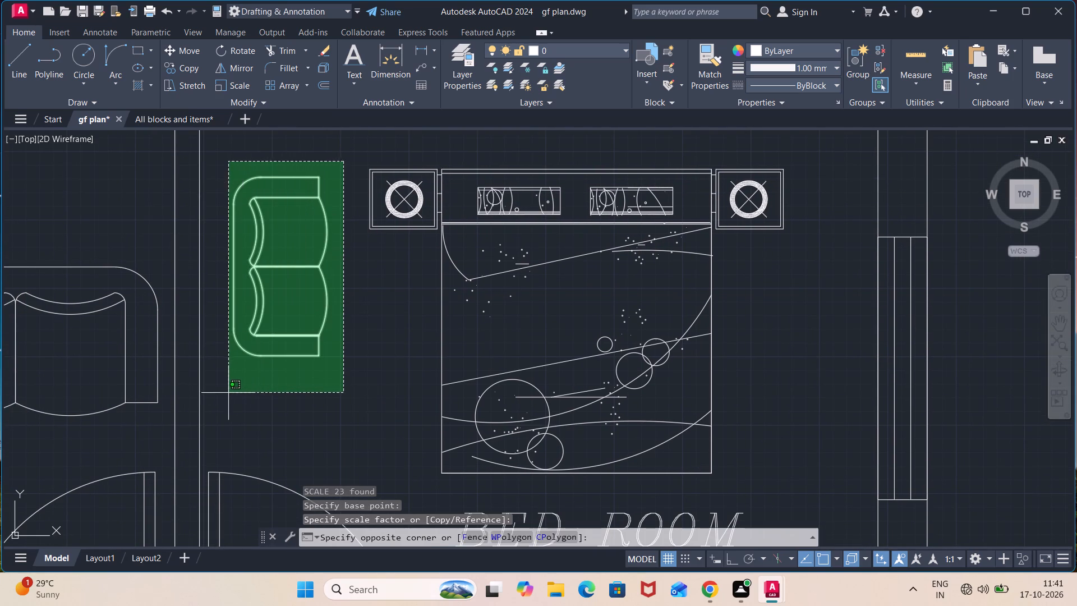
{"action": "left_click", "coordinate": [224, 393]}
{"action": "key", "text": "m"}
{"action": "key", "text": "Return"}
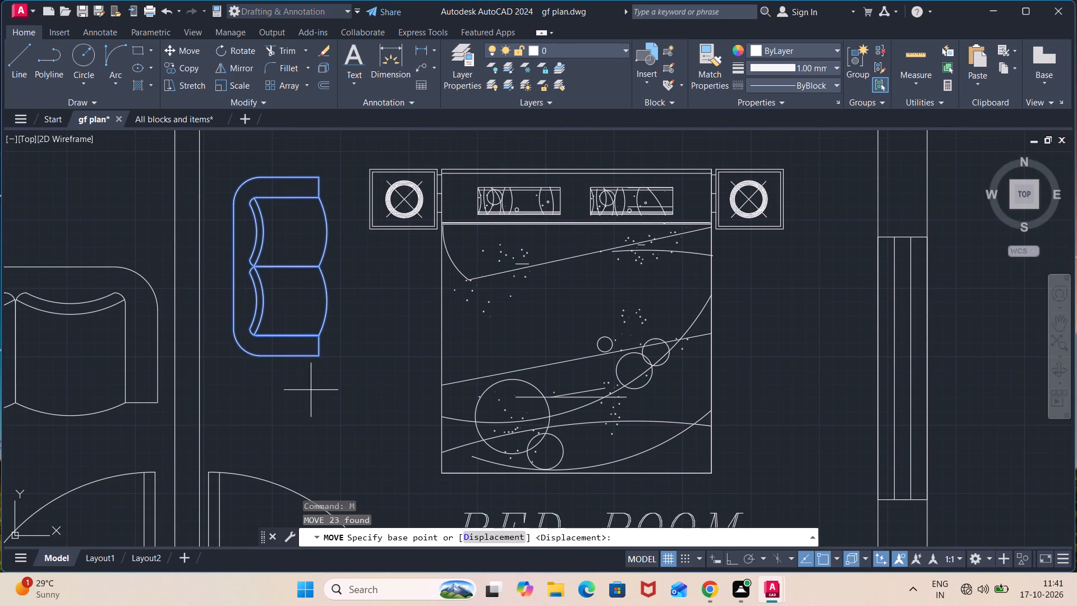
{"action": "left_click", "coordinate": [319, 358]}
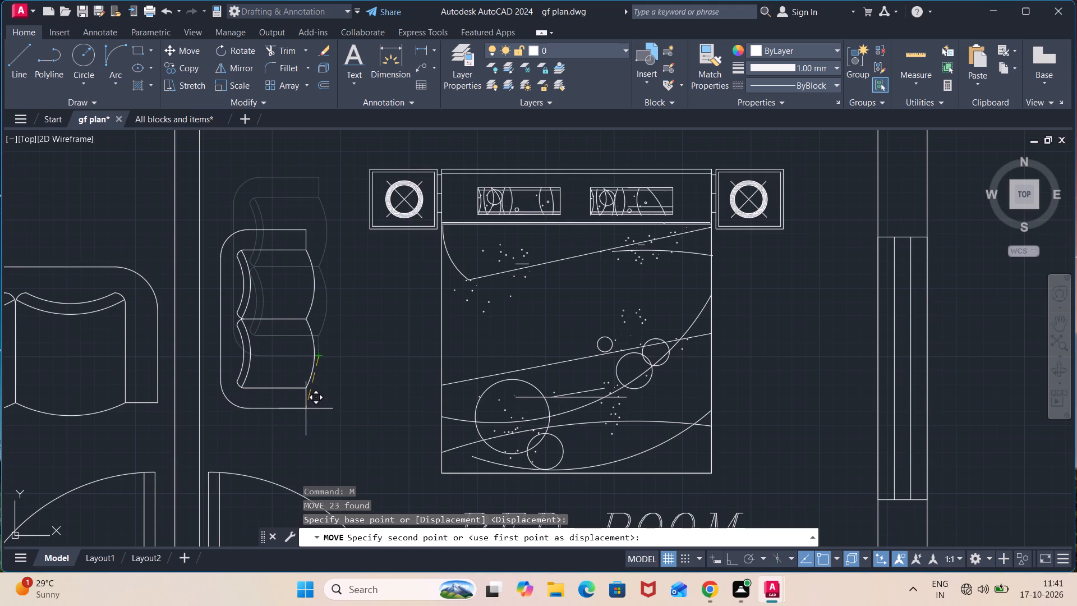
{"action": "left_click", "coordinate": [306, 408]}
Copy the horizontal rectangular bathtub, the western one of the row's two, from the bathroom fixtures in "All blocks and items".
{"action": "scroll", "coordinate": [412, 406], "scroll_direction": "down", "scroll_amount": 2}
{"action": "middle_click_drag", "start_coordinate": [573, 378], "coordinate": [575, 337]}
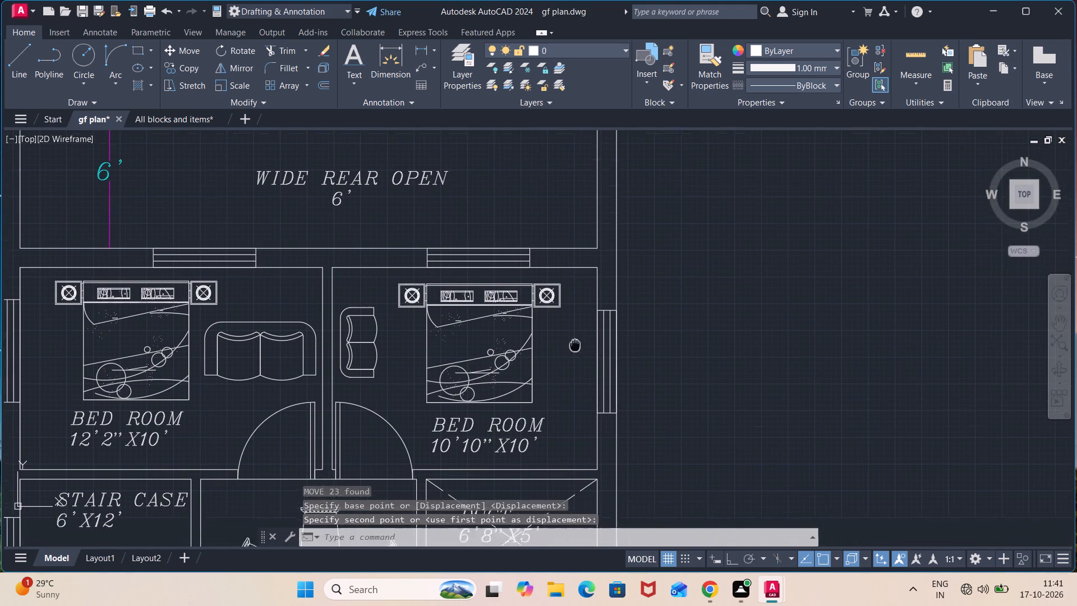
{"action": "middle_click_drag", "start_coordinate": [575, 337], "coordinate": [578, 264]}
{"action": "middle_click_drag", "start_coordinate": [542, 370], "coordinate": [603, 273]}
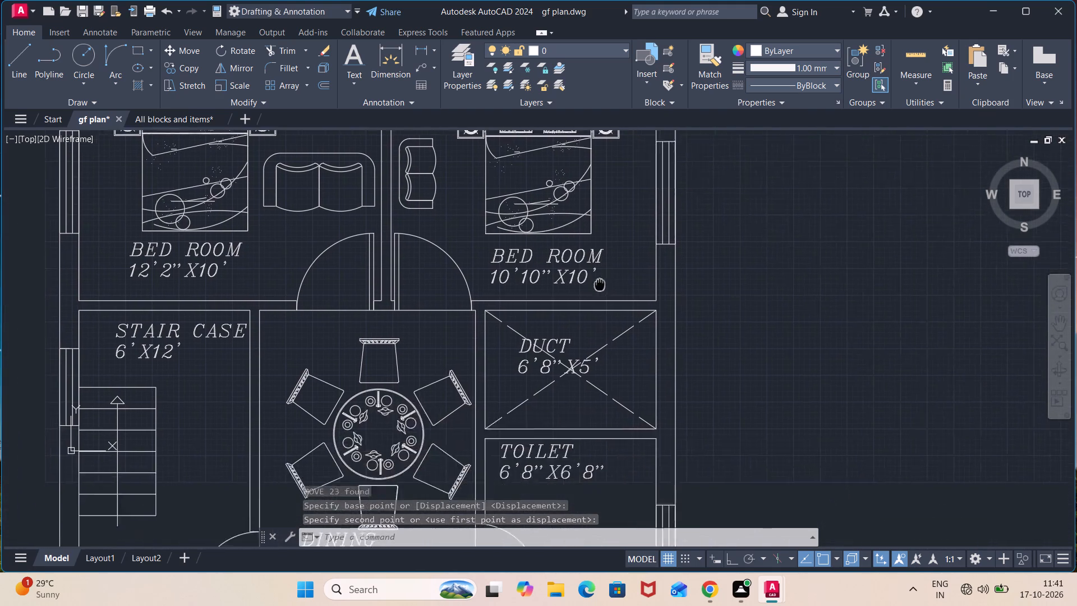
{"action": "middle_click_drag", "start_coordinate": [603, 273], "coordinate": [623, 210]}
{"action": "middle_click_drag", "start_coordinate": [554, 429], "coordinate": [547, 283]}
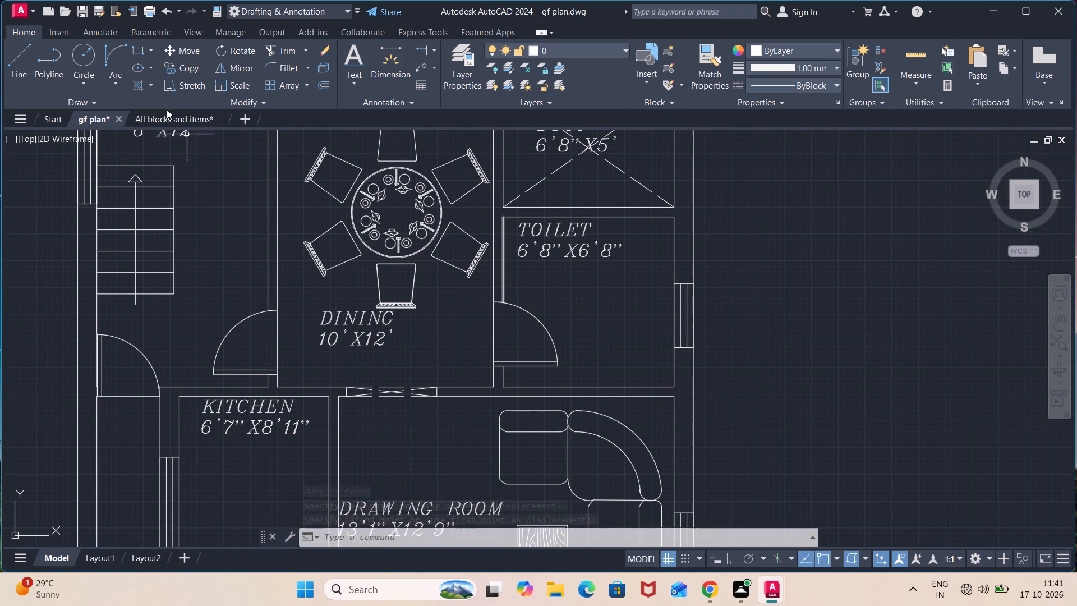
{"action": "left_click", "coordinate": [171, 122]}
{"action": "scroll", "coordinate": [660, 337], "scroll_direction": "down", "scroll_amount": 2}
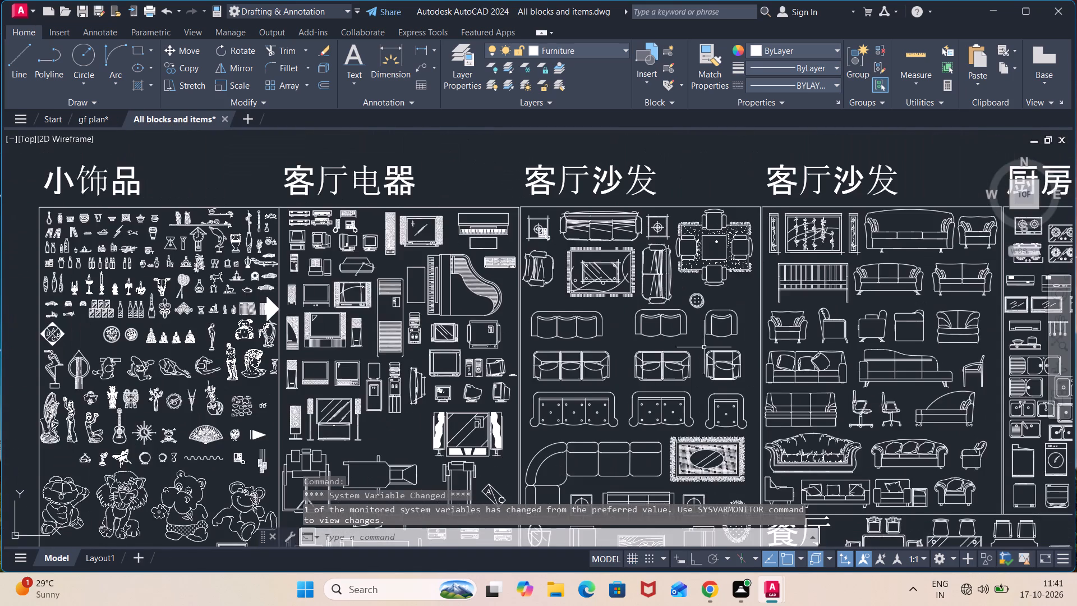
{"action": "middle_click_drag", "start_coordinate": [748, 355], "coordinate": [196, 217]}
{"action": "middle_click_drag", "start_coordinate": [678, 276], "coordinate": [224, 259]}
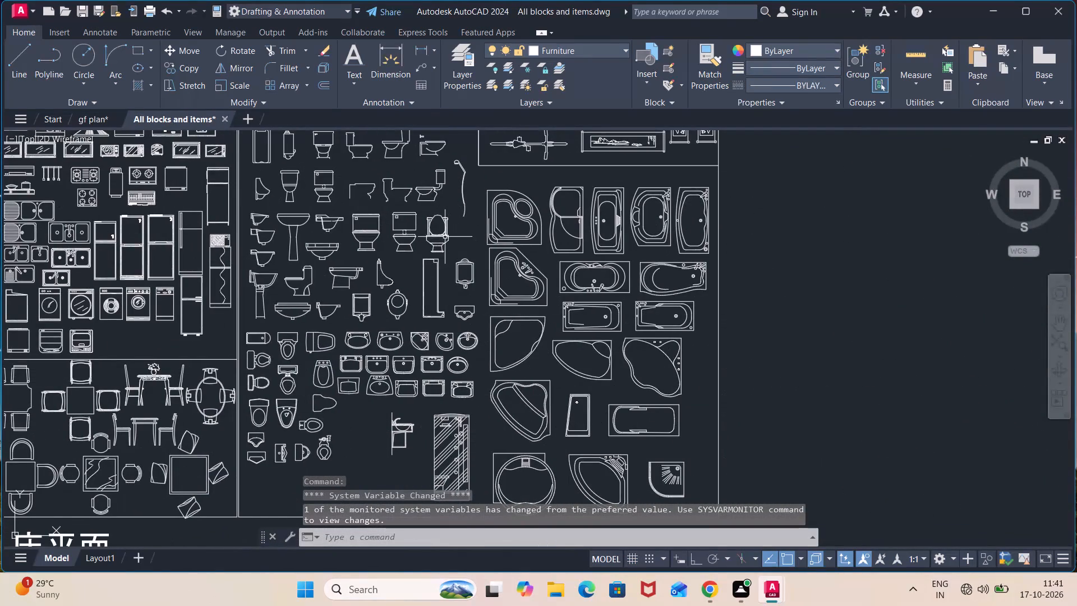
{"action": "scroll", "coordinate": [445, 237], "scroll_direction": "up", "scroll_amount": 1}
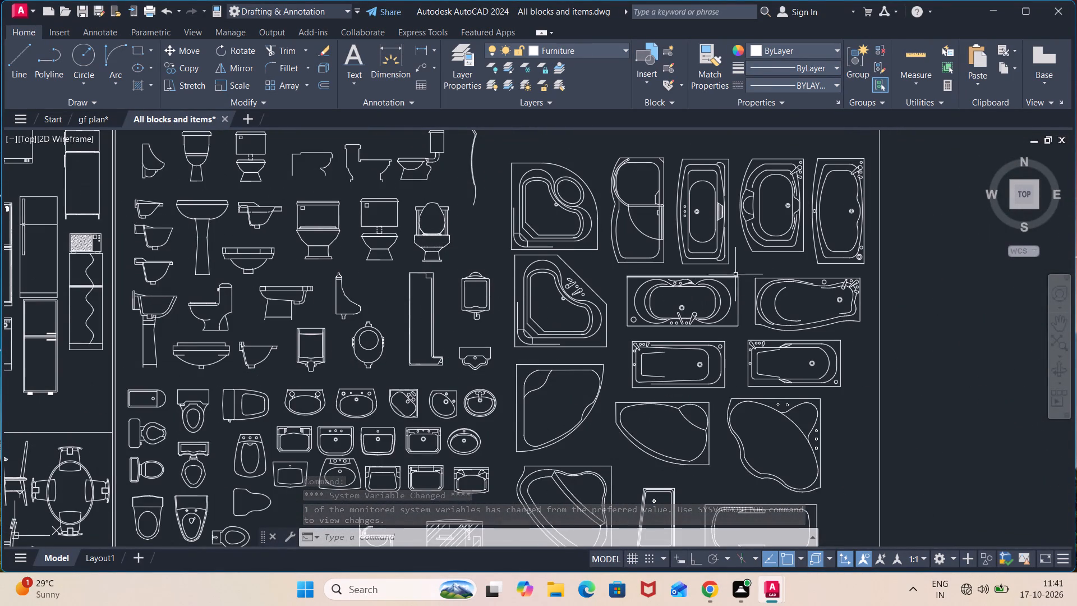
{"action": "scroll", "coordinate": [740, 269], "scroll_direction": "up", "scroll_amount": 1}
{"action": "middle_click_drag", "start_coordinate": [729, 369], "coordinate": [729, 369]}
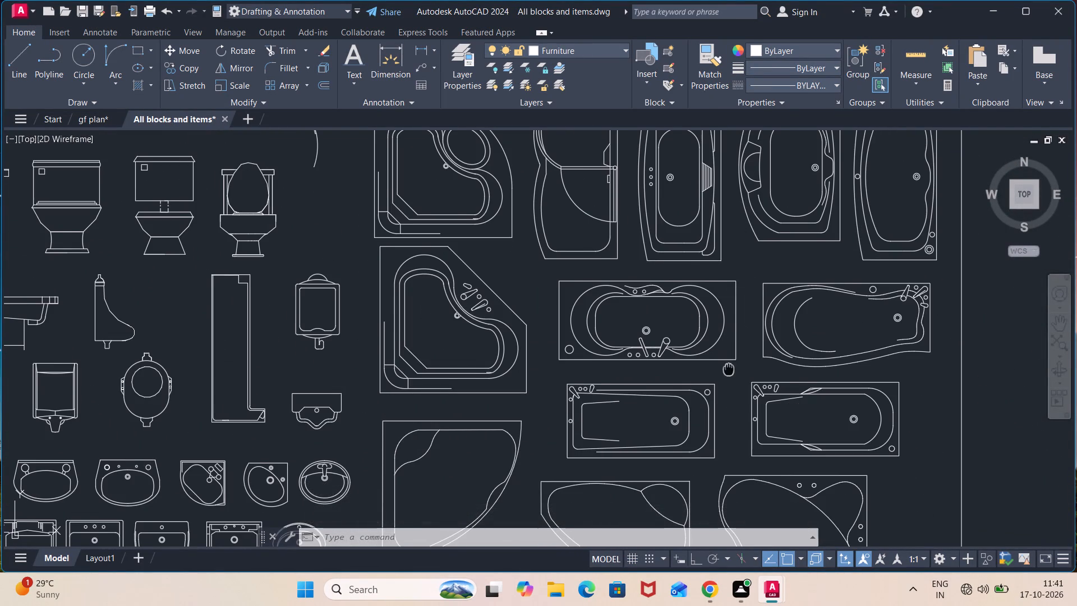
{"action": "middle_click_drag", "start_coordinate": [729, 369], "coordinate": [697, 299]}
{"action": "left_click", "coordinate": [694, 309]}
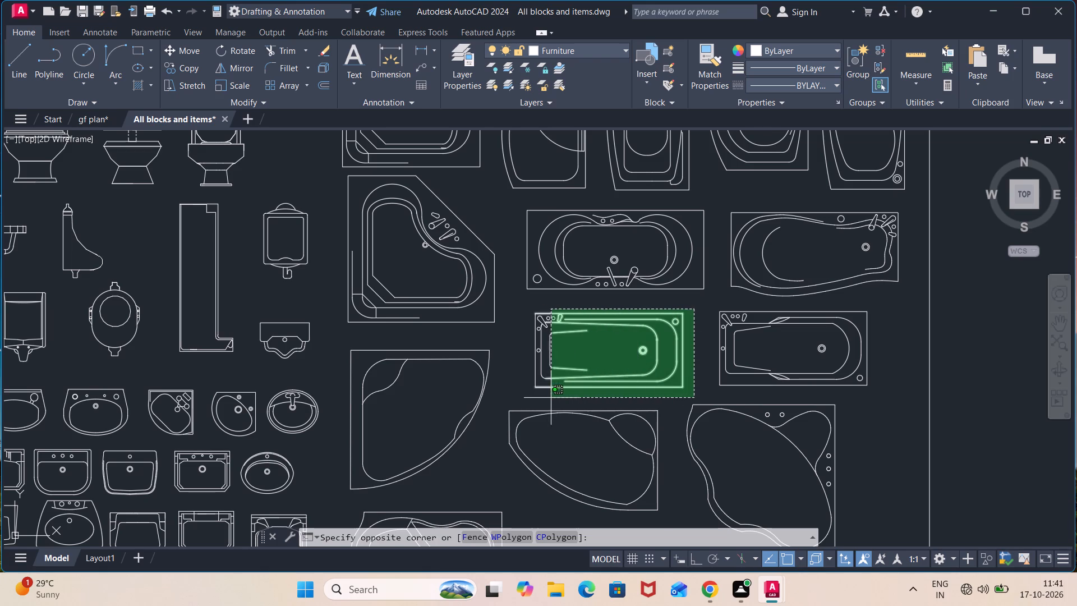
{"action": "left_click", "coordinate": [519, 397]}
{"action": "key", "text": "ctrl+c"}
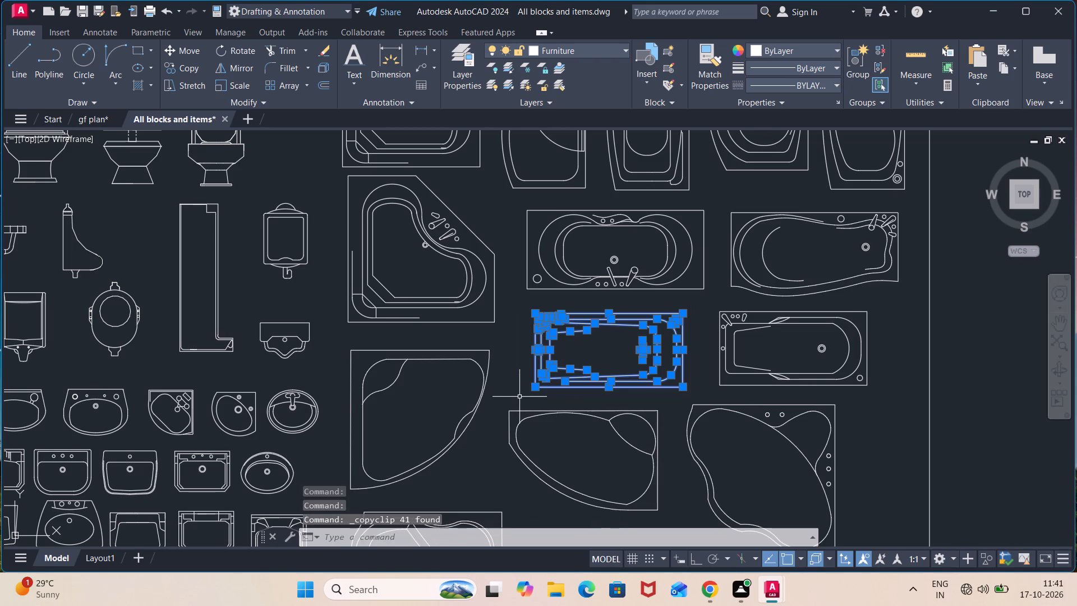
Paste the bathtub into the toilet of "gf plan", in the northeast corner against the north and east walls.
{"action": "left_click", "coordinate": [103, 123]}
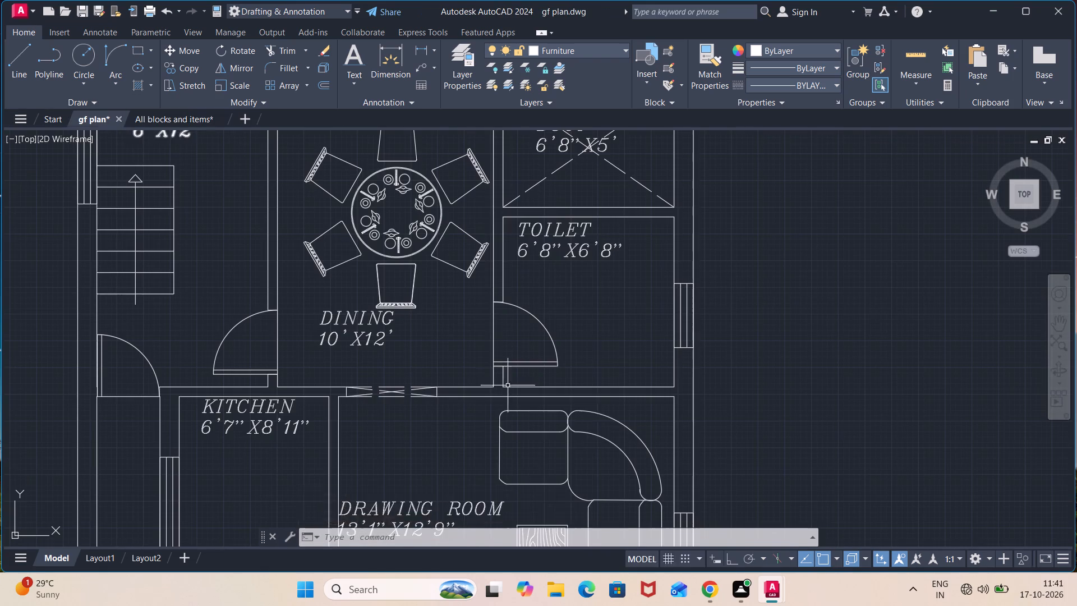
{"action": "key", "text": "ctrl+v"}
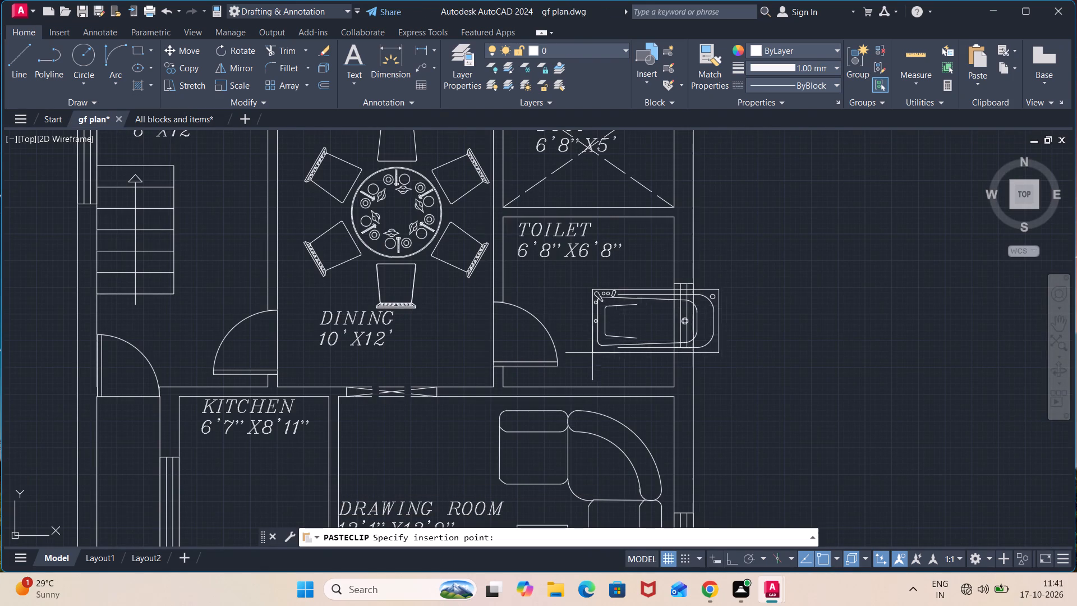
{"action": "scroll", "coordinate": [544, 329], "scroll_direction": "up", "scroll_amount": 1}
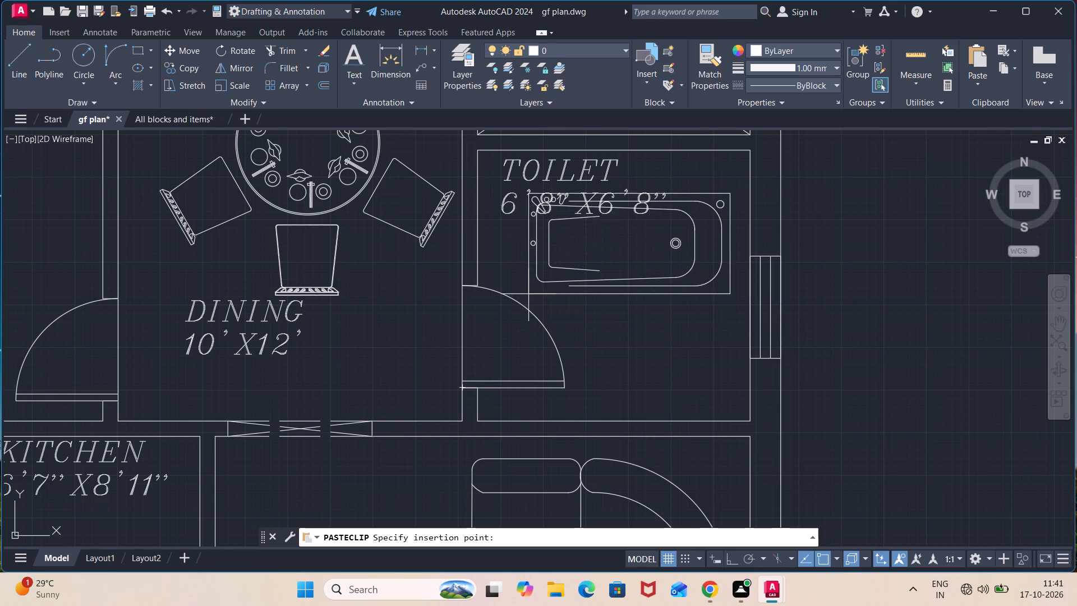
{"action": "left_click", "coordinate": [544, 259]}
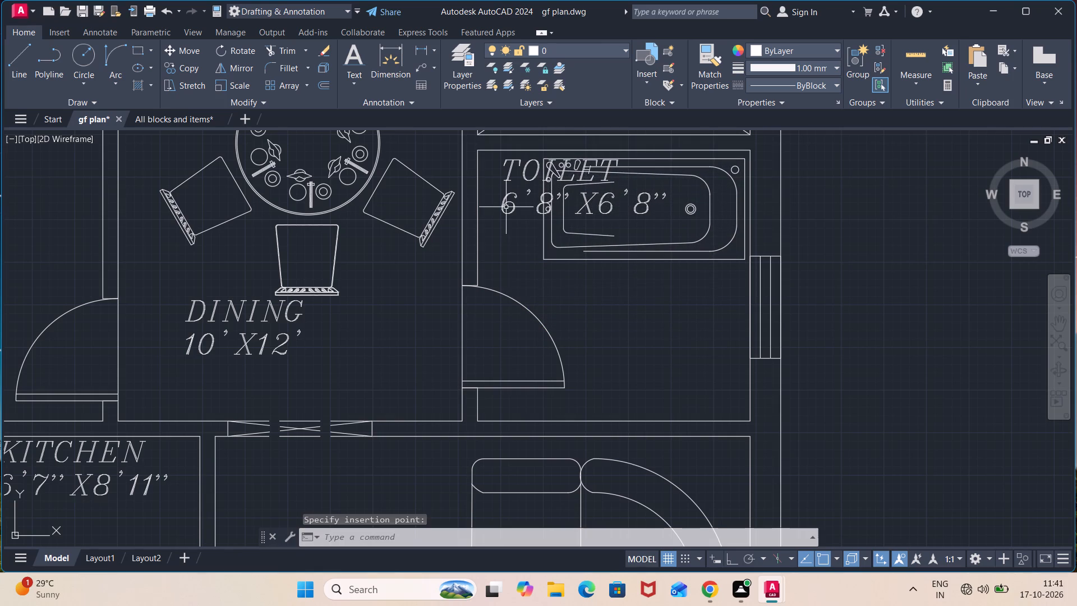
Move the TOILET 6'8"X6'8" label off the bathtub to the southeast part of the toilet, beside the door.
{"action": "left_click", "coordinate": [505, 206]}
{"action": "left_click", "coordinate": [507, 172]}
{"action": "key", "text": "m"}
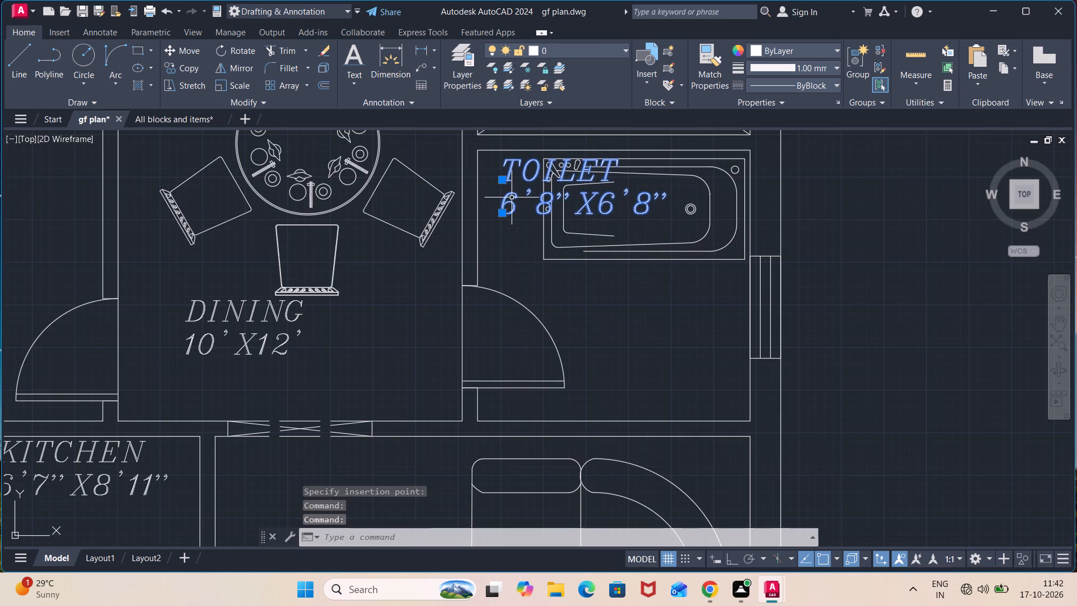
{"action": "key", "text": "Return"}
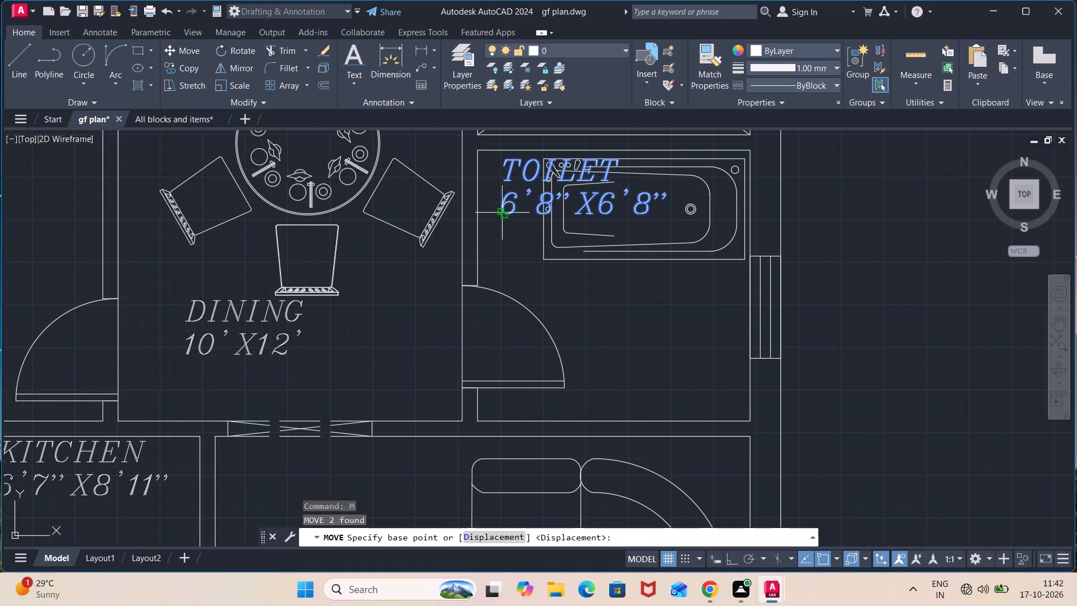
{"action": "left_click", "coordinate": [502, 212]}
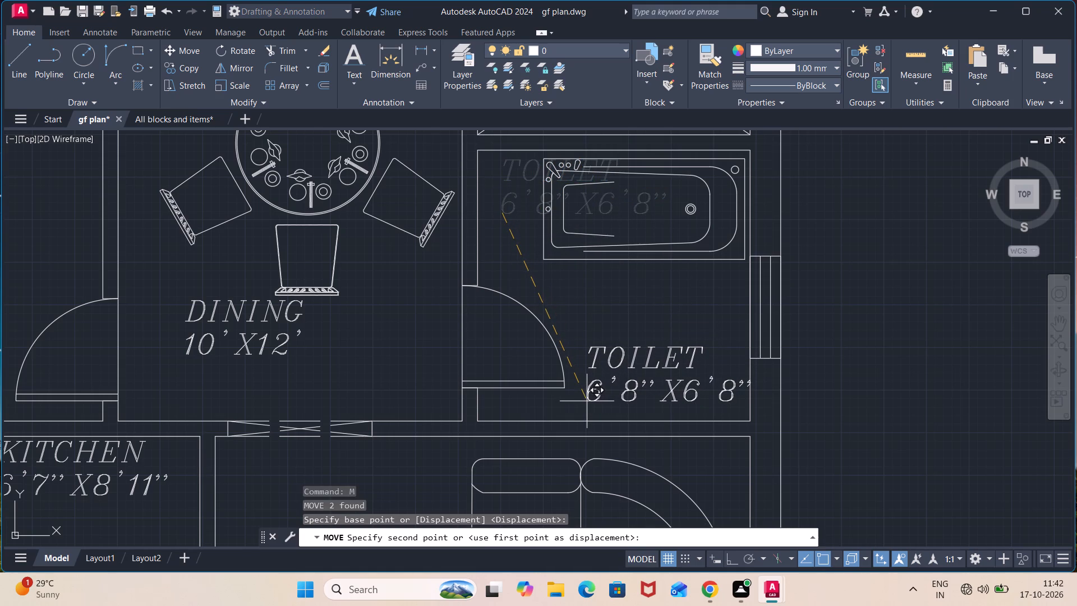
{"action": "left_click", "coordinate": [587, 401]}
Review the furnished ground floor plan from the toilet and kitchen to the front lawn and back to the rear open area.
{"action": "scroll", "coordinate": [661, 314], "scroll_direction": "down", "scroll_amount": 1}
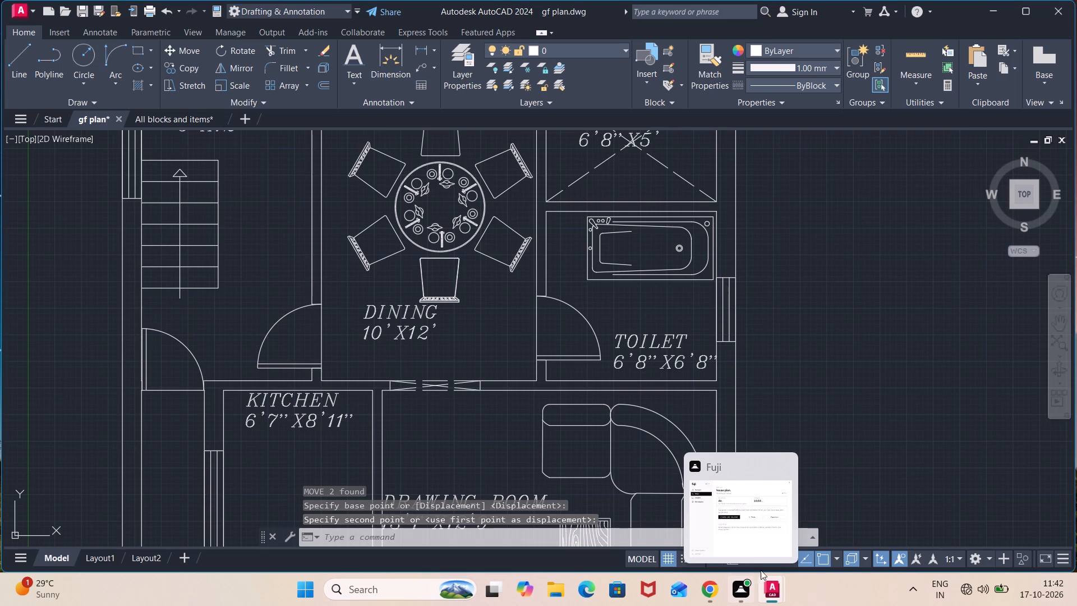
{"action": "scroll", "coordinate": [545, 300], "scroll_direction": "down", "scroll_amount": 1}
{"action": "middle_click_drag", "start_coordinate": [545, 294], "coordinate": [722, 320]}
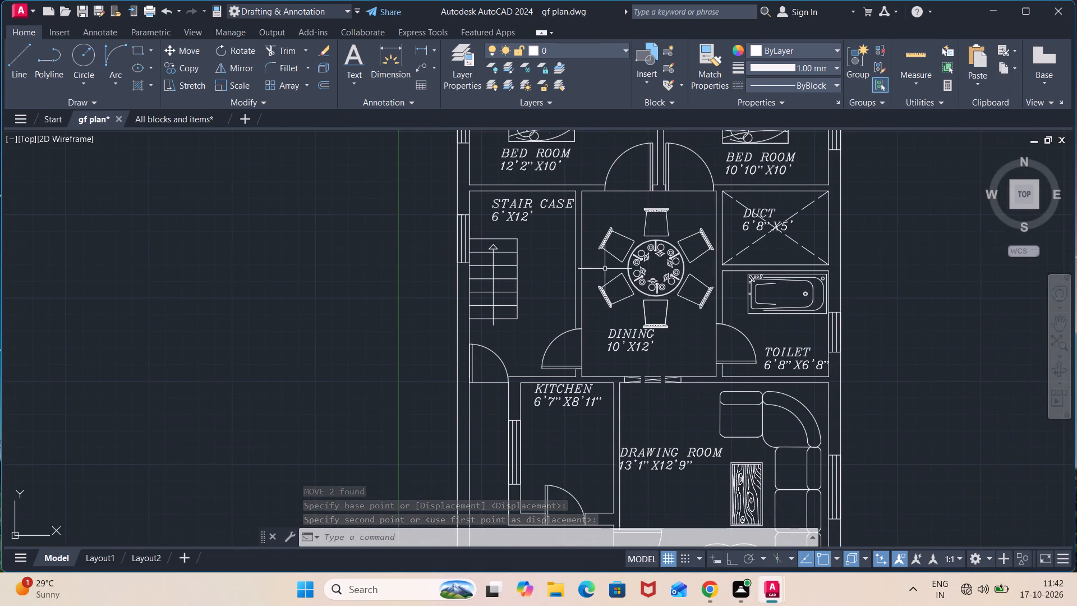
{"action": "middle_click_drag", "start_coordinate": [549, 305], "coordinate": [588, 153]}
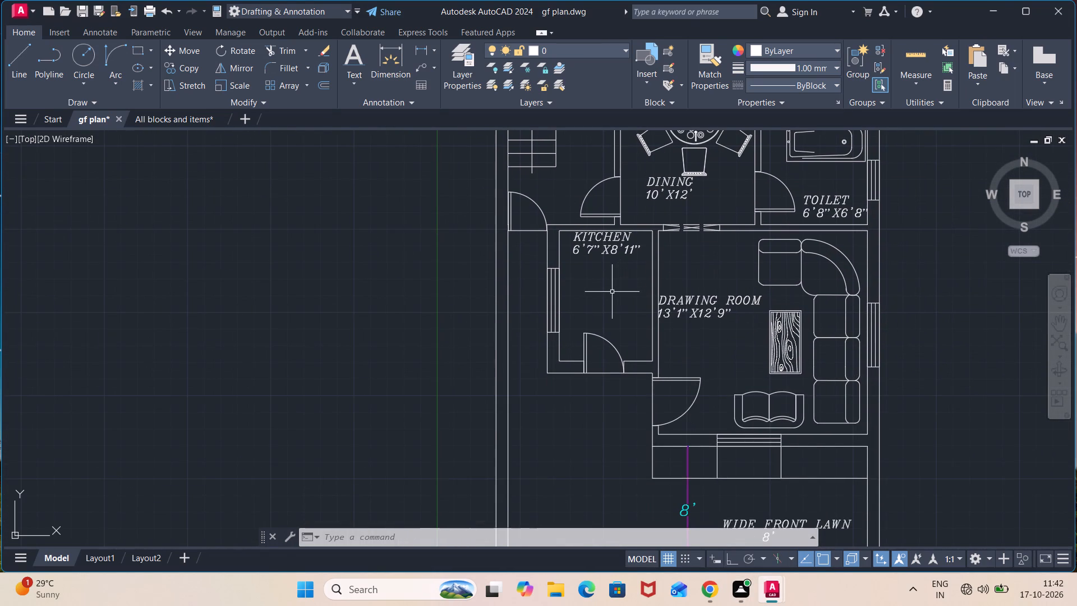
{"action": "middle_click_drag", "start_coordinate": [612, 292], "coordinate": [613, 219]}
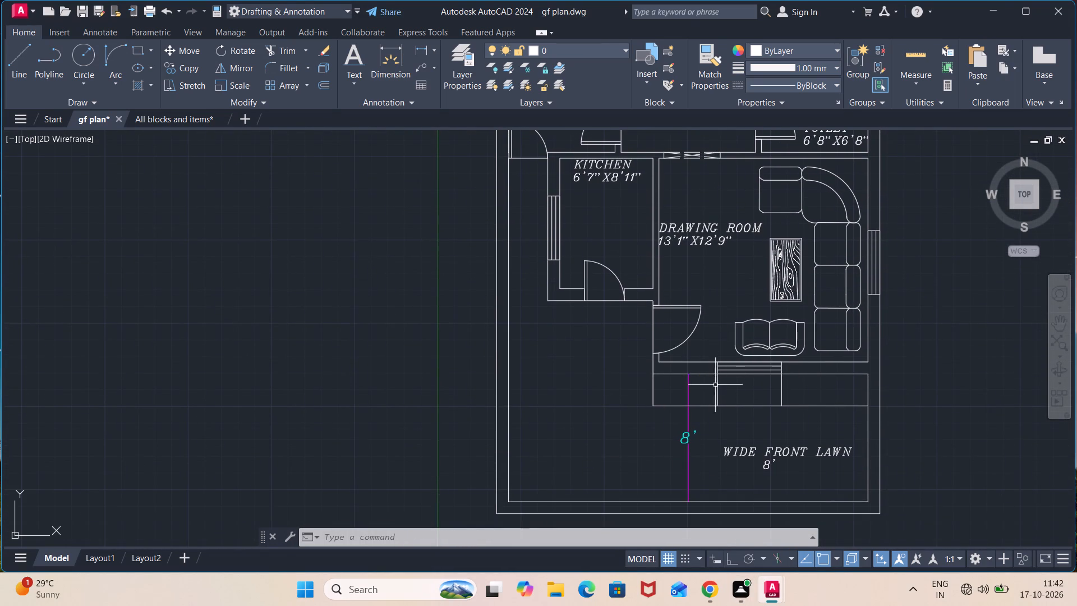
{"action": "middle_click_drag", "start_coordinate": [711, 394], "coordinate": [547, 497]}
{"action": "scroll", "coordinate": [487, 291], "scroll_direction": "down", "scroll_amount": 1}
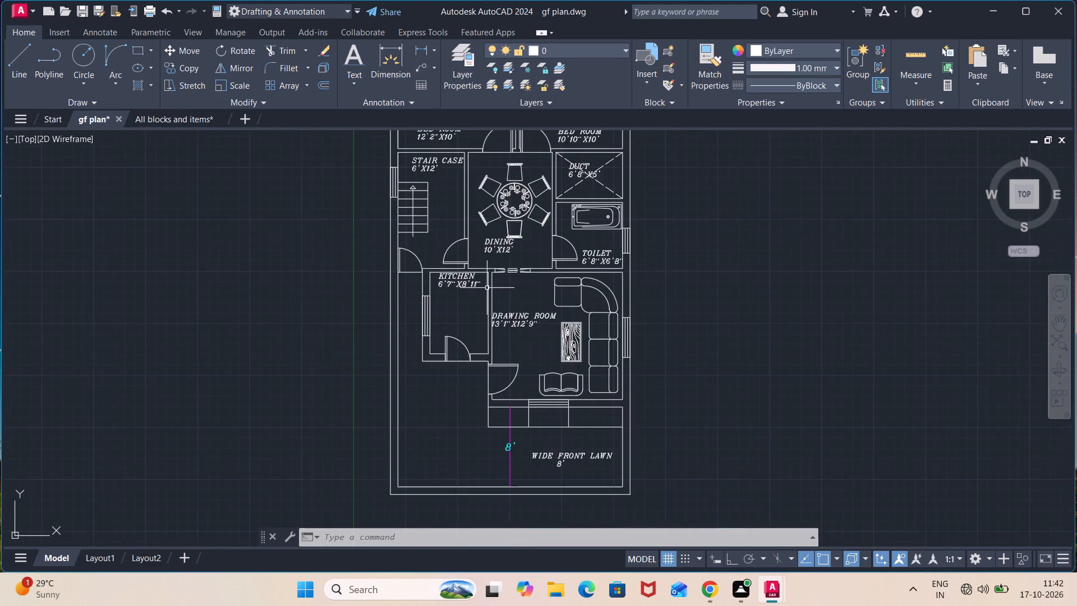
{"action": "middle_click_drag", "start_coordinate": [487, 287], "coordinate": [573, 414]}
{"action": "middle_click_drag", "start_coordinate": [538, 214], "coordinate": [543, 345]}
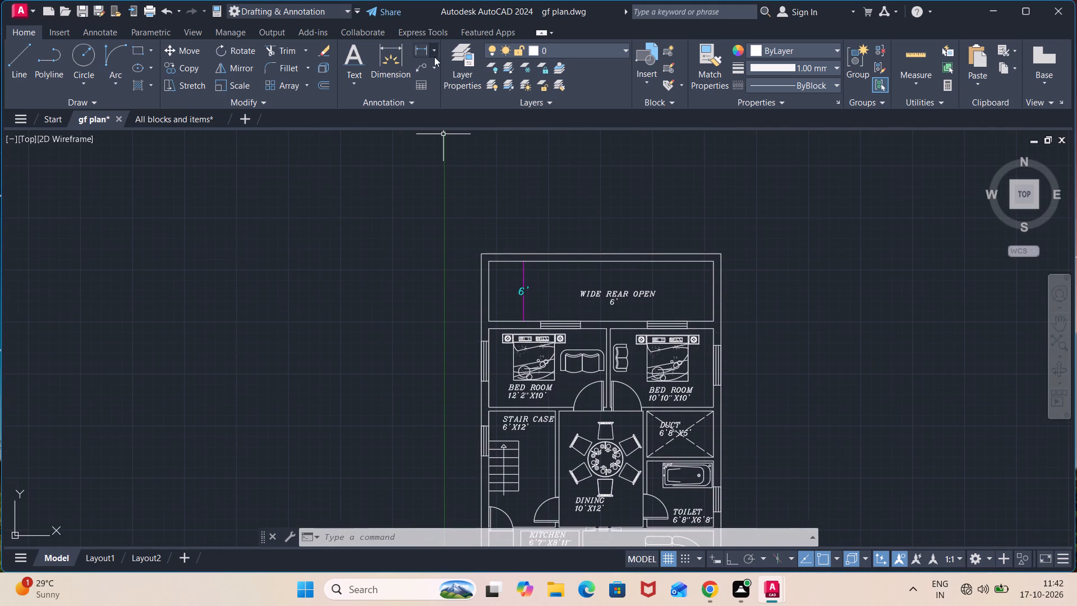
Add a linear dimension for the plan's overall width, placed just outside the north outer wall.
{"action": "left_click", "coordinate": [426, 54]}
{"action": "scroll", "coordinate": [461, 237], "scroll_direction": "up", "scroll_amount": 2}
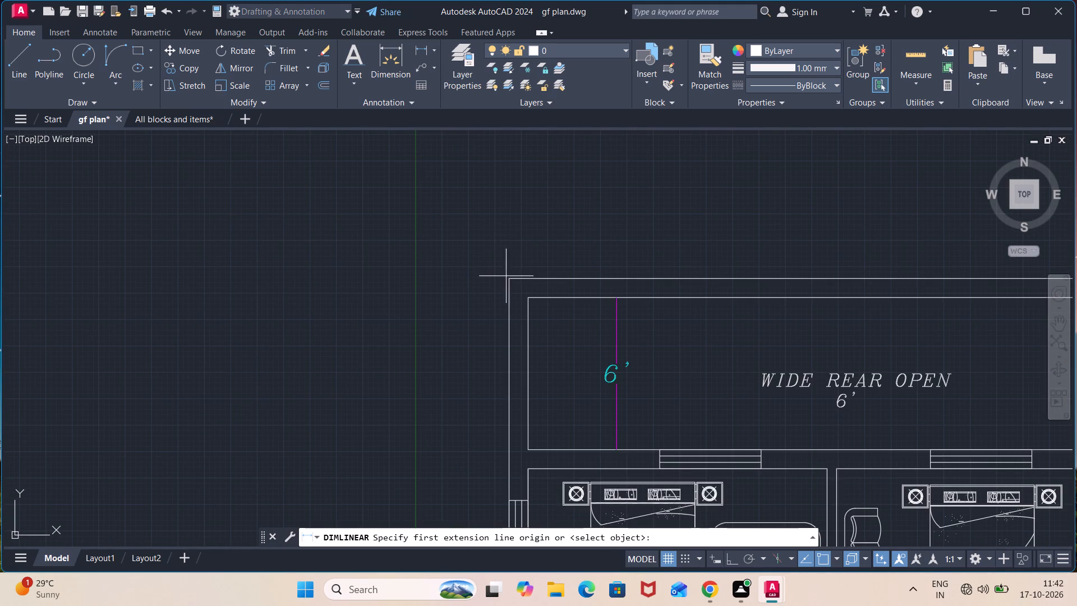
{"action": "left_click", "coordinate": [509, 277]}
{"action": "scroll", "coordinate": [655, 304], "scroll_direction": "down", "scroll_amount": 1}
{"action": "middle_click_drag", "start_coordinate": [657, 301], "coordinate": [651, 300]}
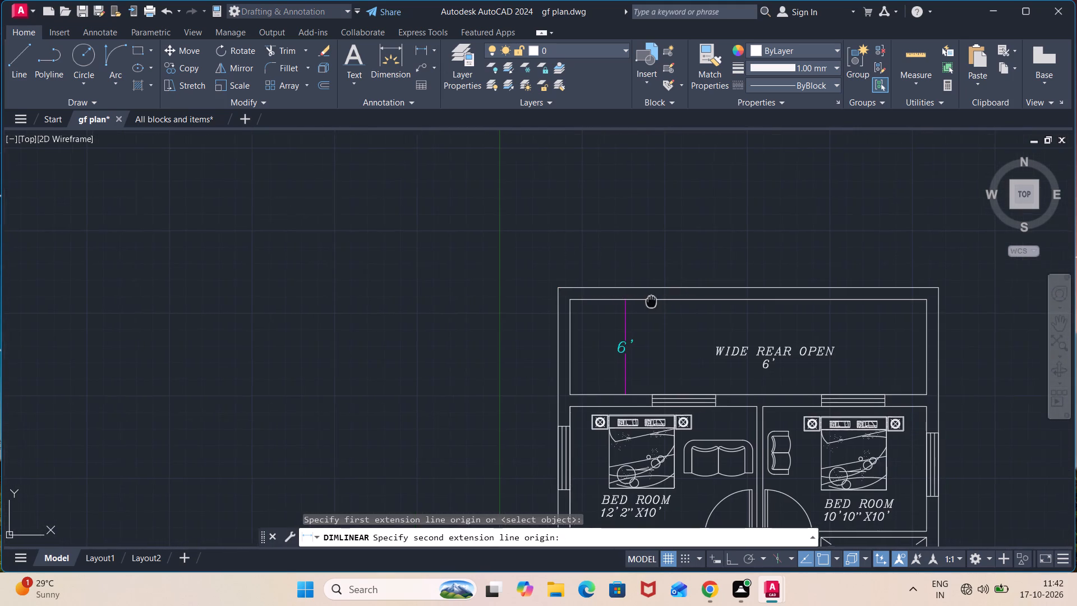
{"action": "middle_click_drag", "start_coordinate": [651, 300], "coordinate": [365, 245]}
{"action": "left_click", "coordinate": [650, 233]}
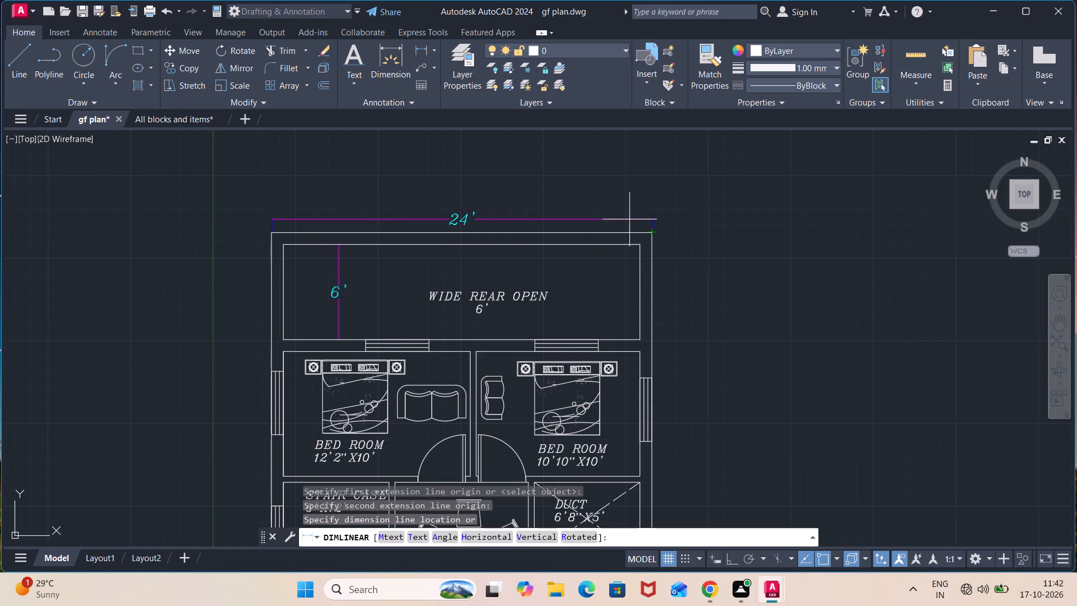
{"action": "left_click", "coordinate": [630, 222]}
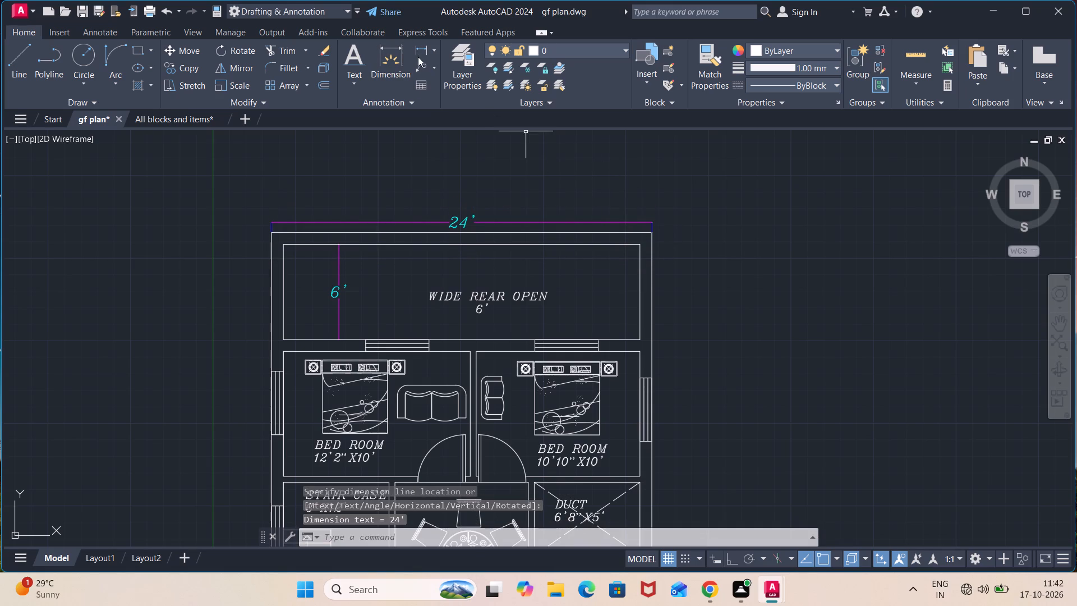
Add a vertical linear dimension for the plan's overall length, placed just outside the east outer wall.
{"action": "left_click", "coordinate": [419, 56]}
{"action": "left_click", "coordinate": [656, 234]}
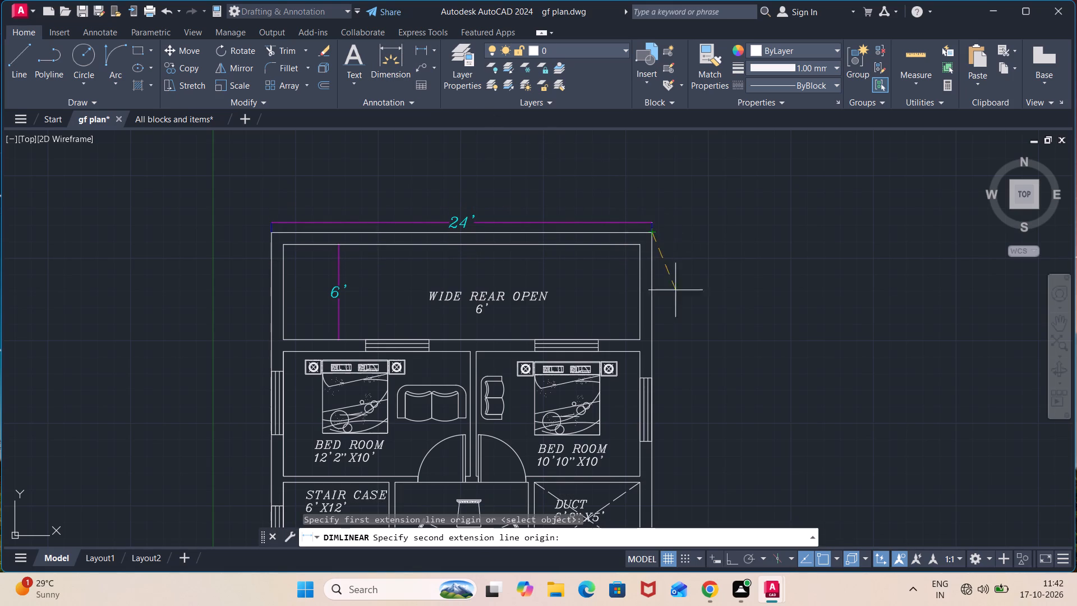
{"action": "middle_click_drag", "start_coordinate": [692, 355], "coordinate": [661, 205]}
{"action": "middle_click_drag", "start_coordinate": [656, 430], "coordinate": [604, 258]}
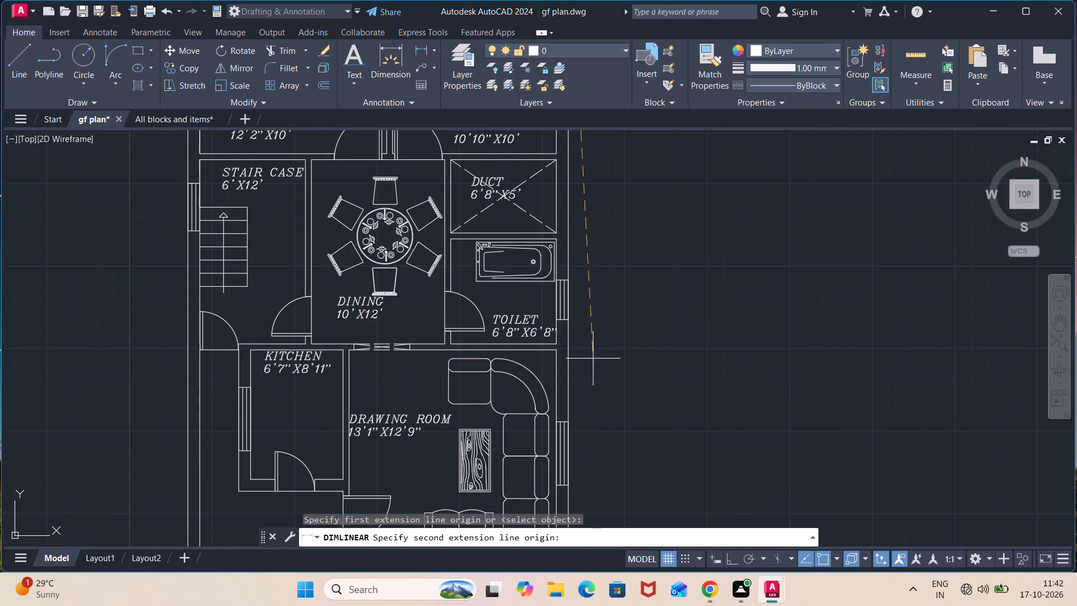
{"action": "scroll", "coordinate": [596, 461], "scroll_direction": "down", "scroll_amount": 1}
{"action": "middle_click_drag", "start_coordinate": [597, 467], "coordinate": [568, 270]}
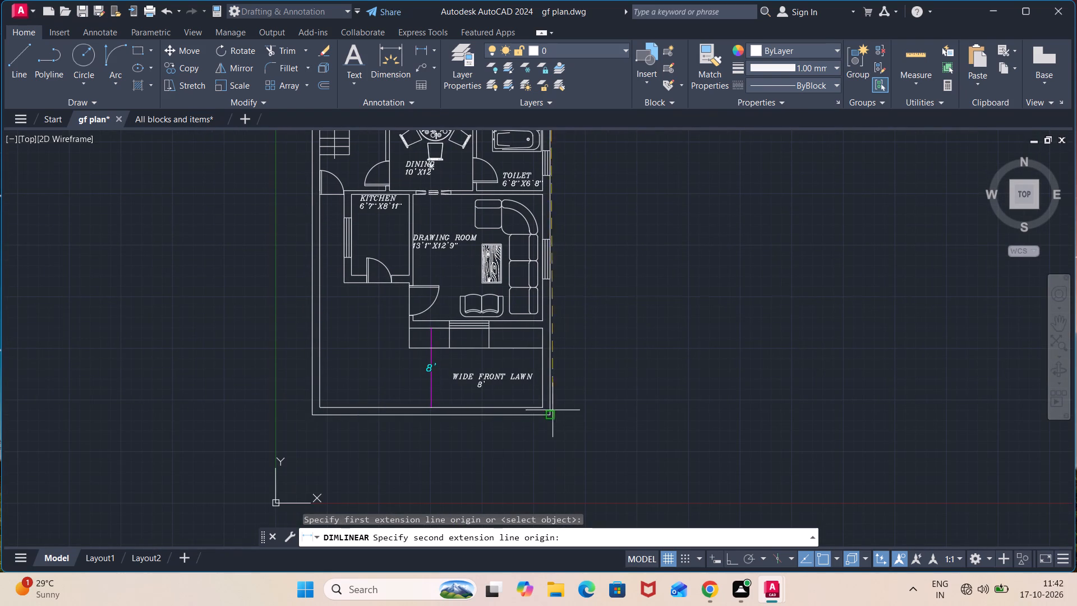
{"action": "left_click", "coordinate": [550, 415]}
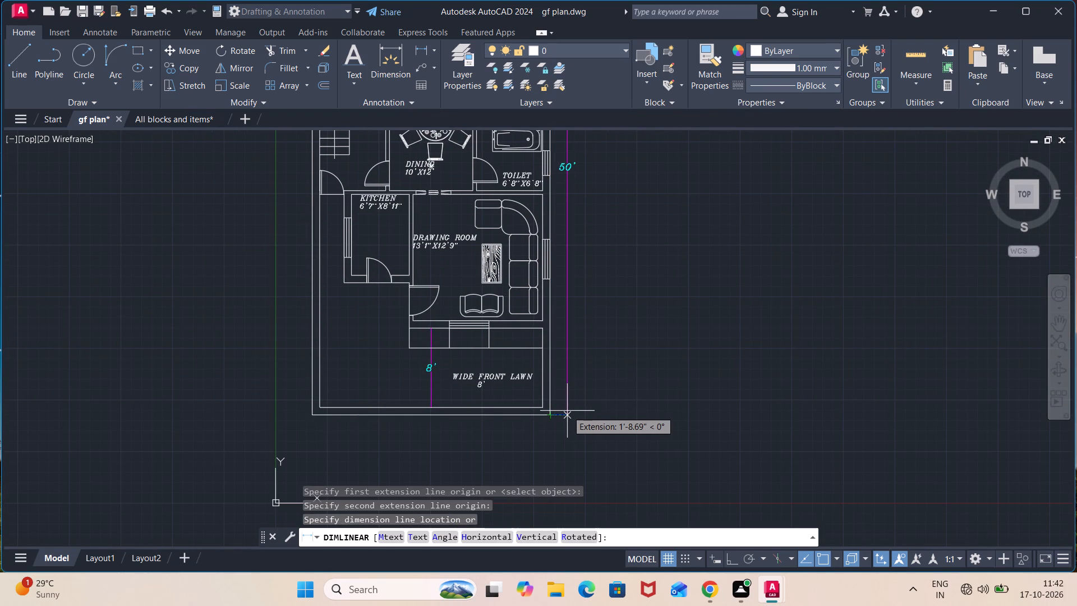
{"action": "left_click", "coordinate": [567, 410]}
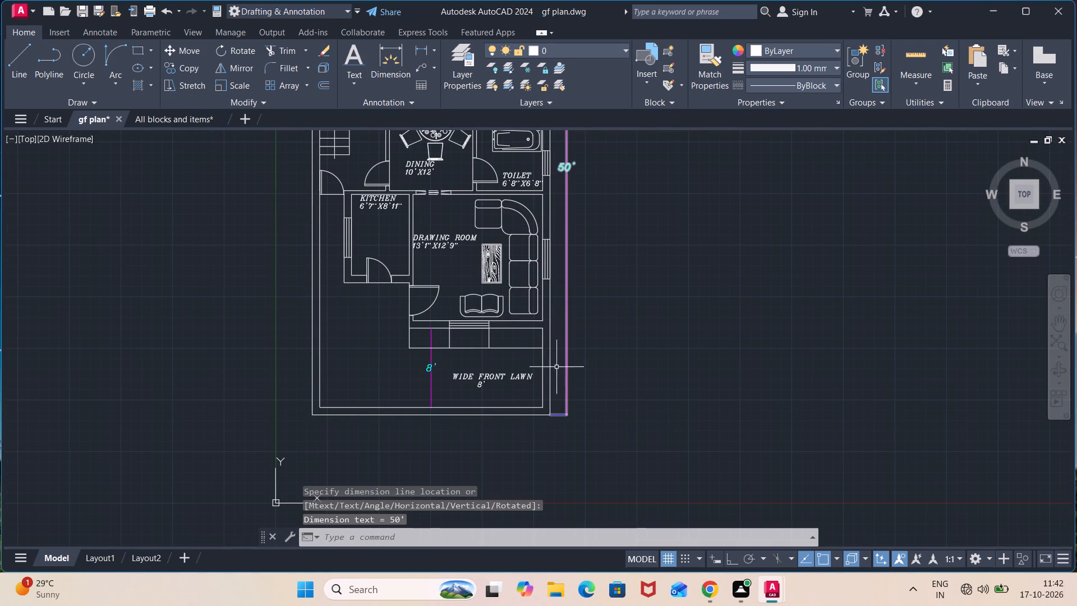
Dimension the thickness of the east outer wall beside the front lawn with a linear dimension.
{"action": "left_click", "coordinate": [426, 52]}
{"action": "scroll", "coordinate": [536, 343], "scroll_direction": "up", "scroll_amount": 1}
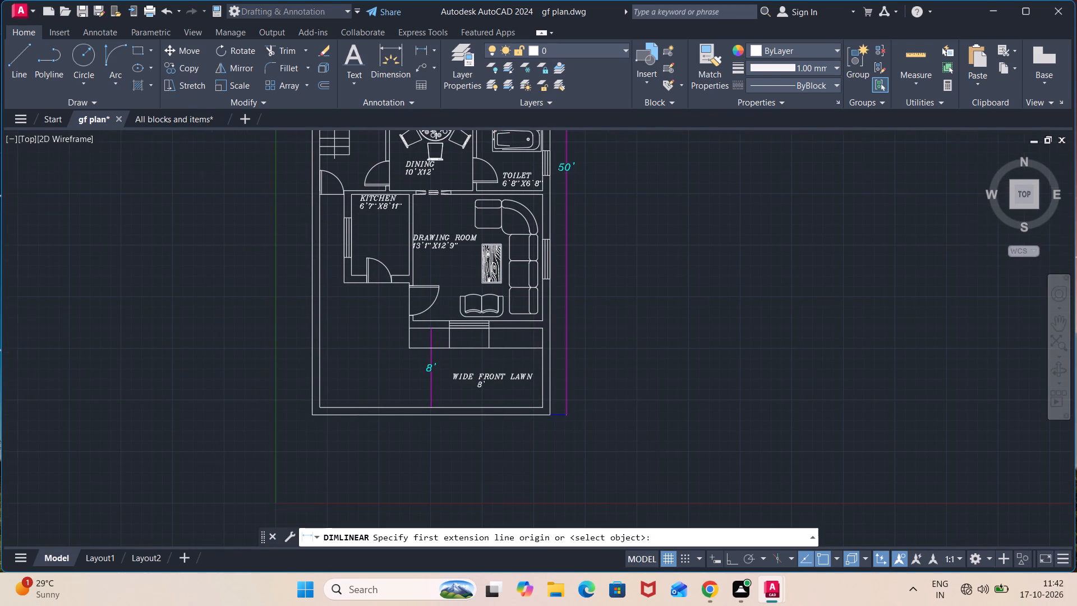
{"action": "scroll", "coordinate": [536, 343], "scroll_direction": "up", "scroll_amount": 1}
{"action": "left_click", "coordinate": [547, 339]}
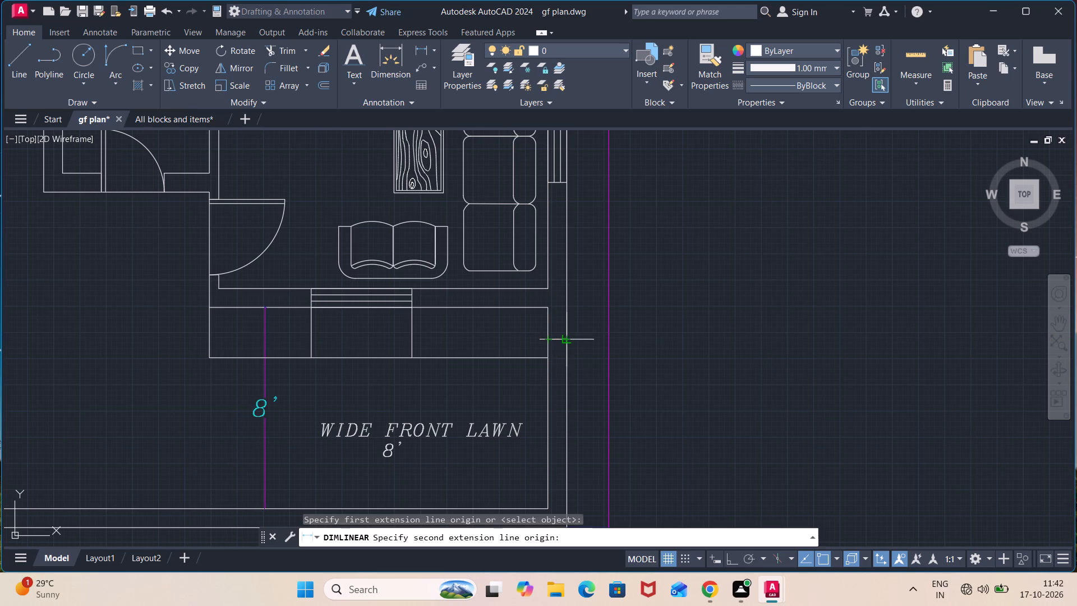
{"action": "left_click", "coordinate": [564, 335]}
{"action": "left_click", "coordinate": [567, 338]}
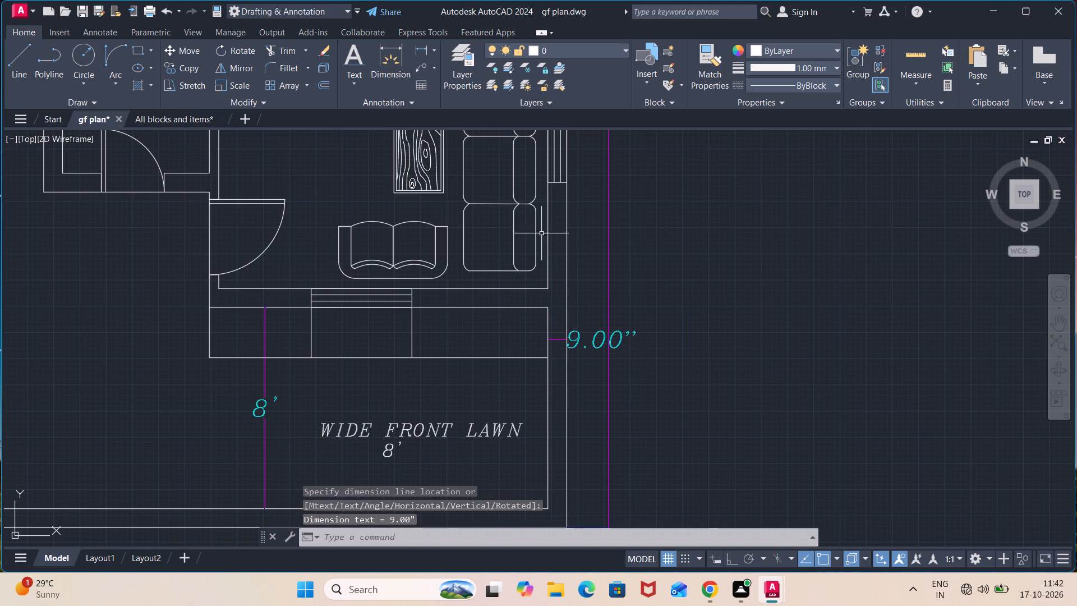
Dimension the thickness of the inner wall between the toilet and the drawing room with a linear dimension.
{"action": "left_click", "coordinate": [418, 50]}
{"action": "middle_click_drag", "start_coordinate": [558, 208], "coordinate": [558, 221]}
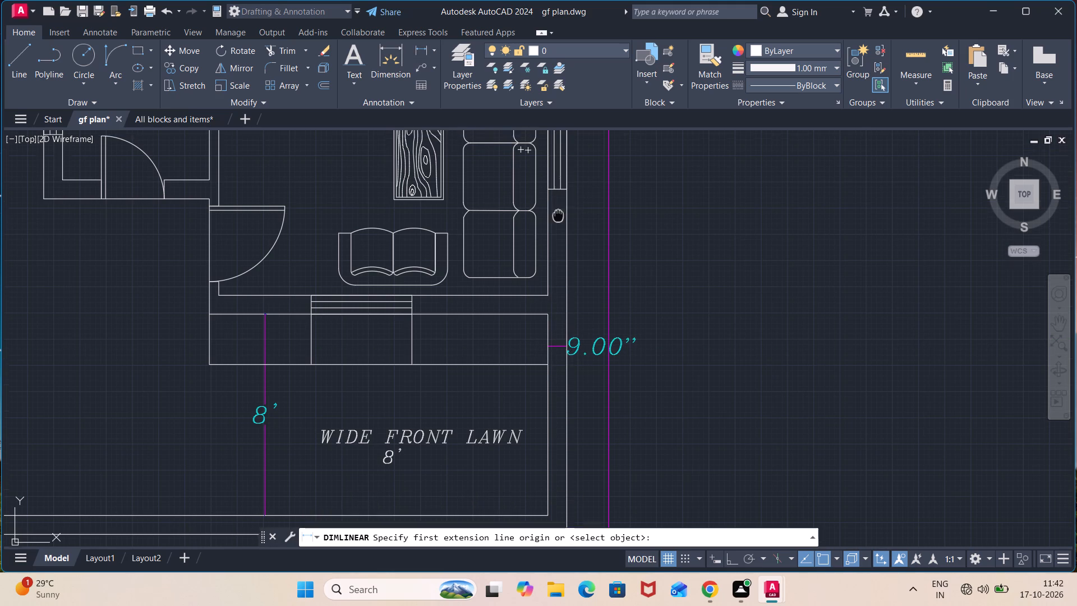
{"action": "middle_click_drag", "start_coordinate": [558, 221], "coordinate": [590, 412]}
{"action": "left_click", "coordinate": [556, 165]}
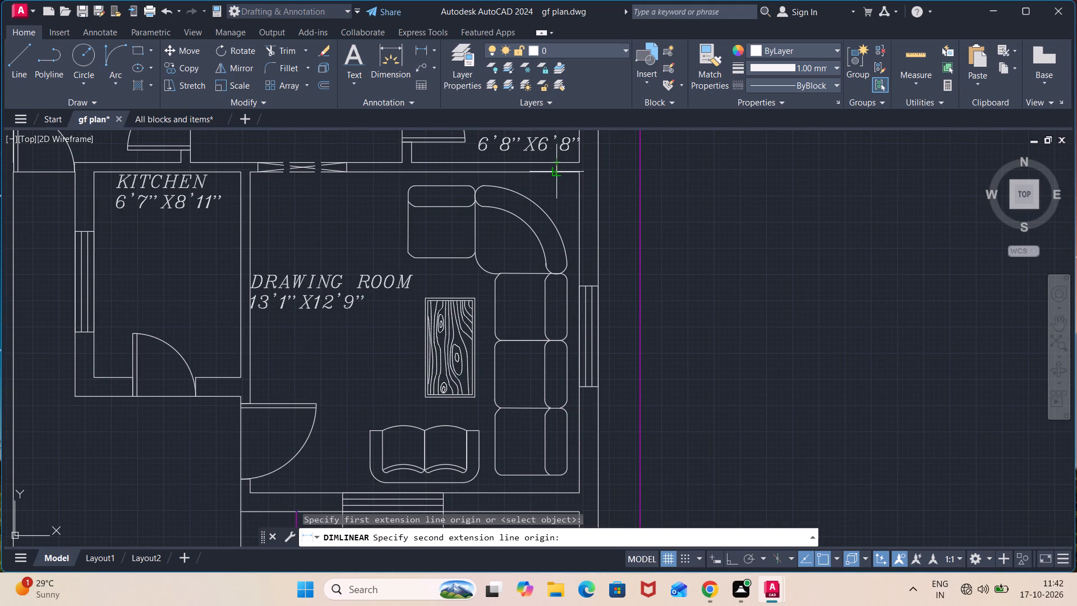
{"action": "left_click", "coordinate": [556, 174]}
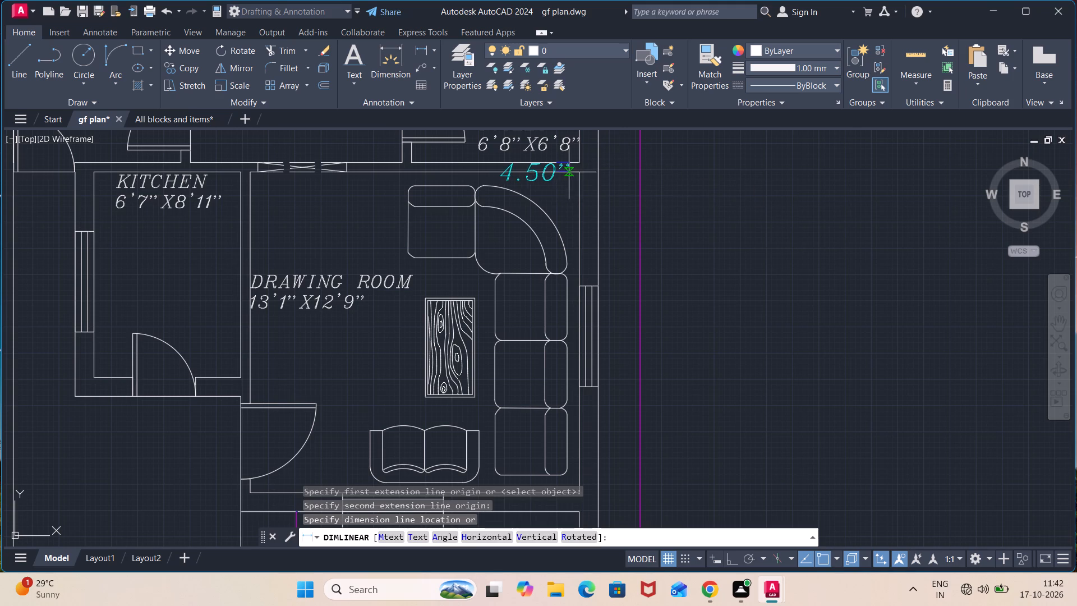
{"action": "left_click", "coordinate": [557, 171]}
{"action": "scroll", "coordinate": [605, 206], "scroll_direction": "down", "scroll_amount": 1}
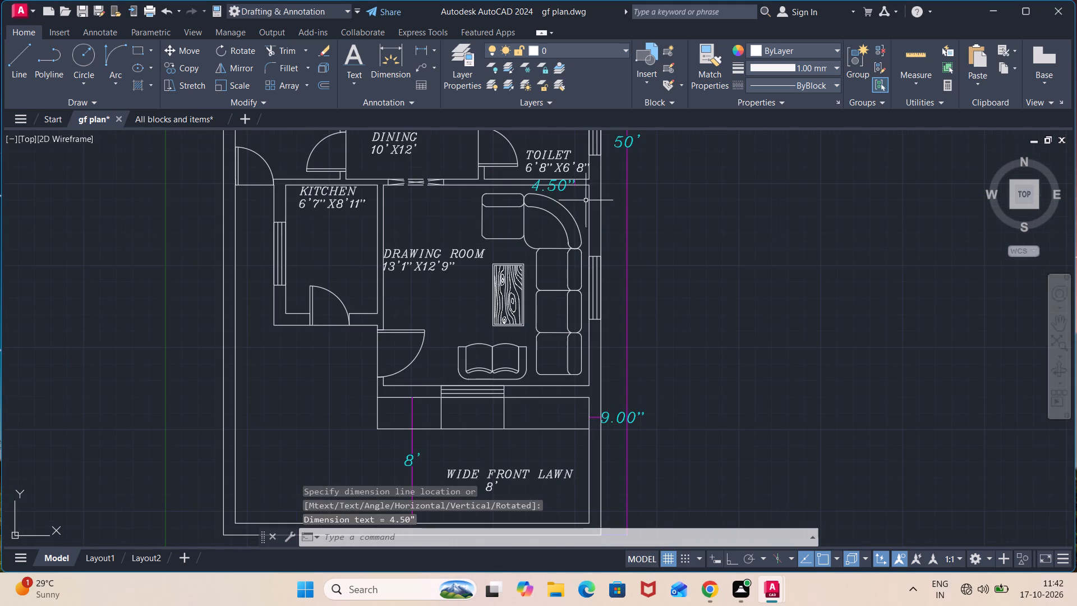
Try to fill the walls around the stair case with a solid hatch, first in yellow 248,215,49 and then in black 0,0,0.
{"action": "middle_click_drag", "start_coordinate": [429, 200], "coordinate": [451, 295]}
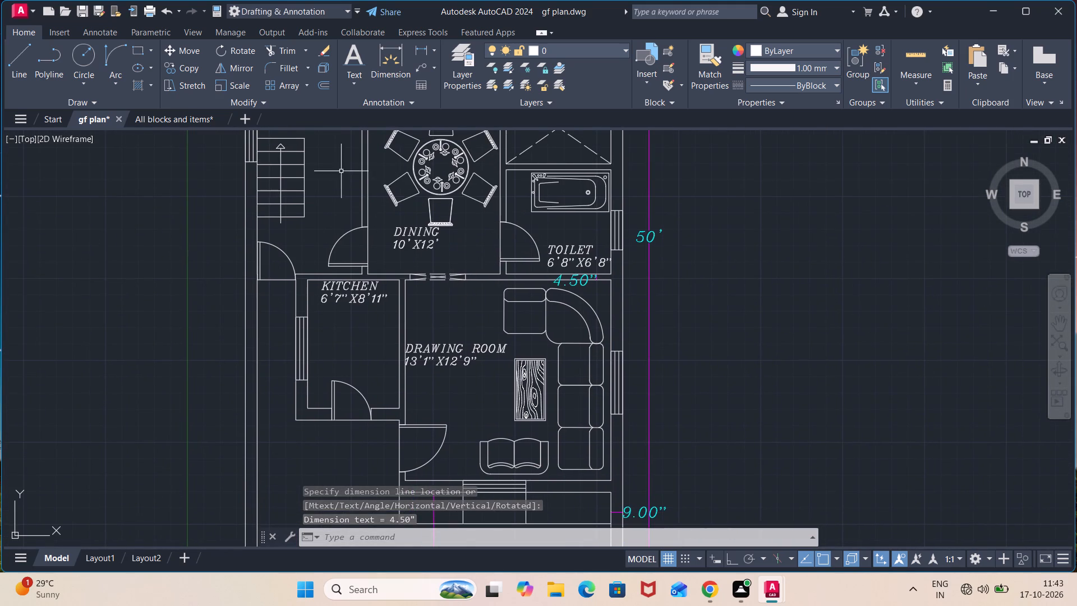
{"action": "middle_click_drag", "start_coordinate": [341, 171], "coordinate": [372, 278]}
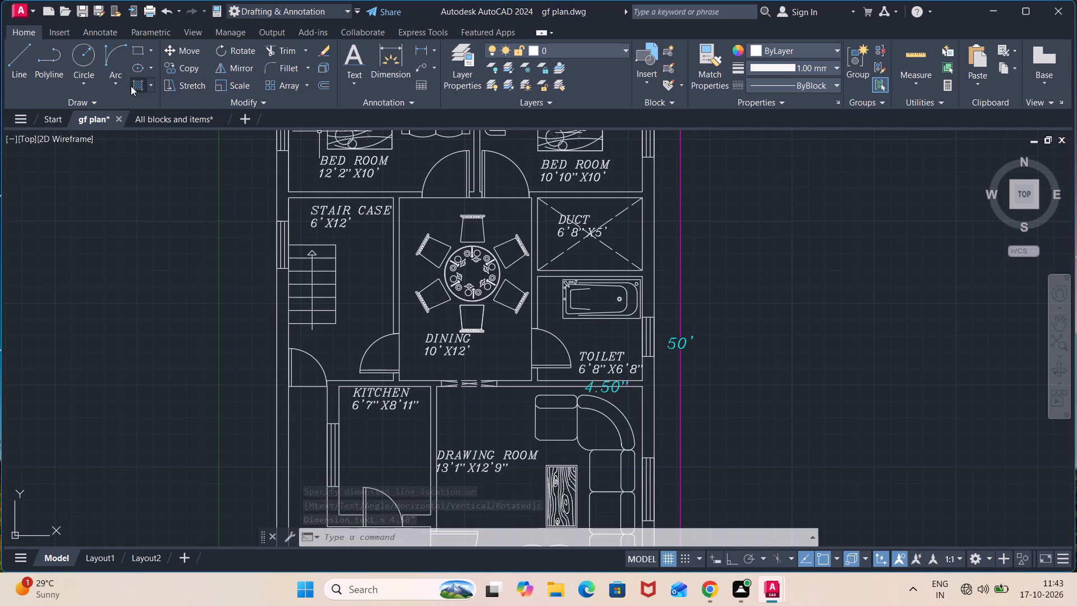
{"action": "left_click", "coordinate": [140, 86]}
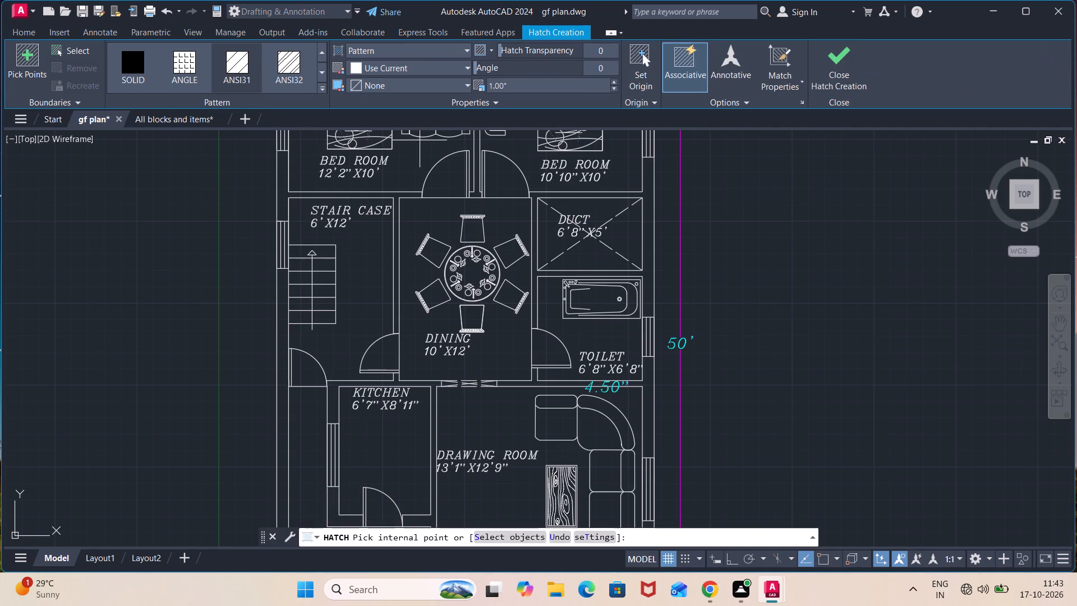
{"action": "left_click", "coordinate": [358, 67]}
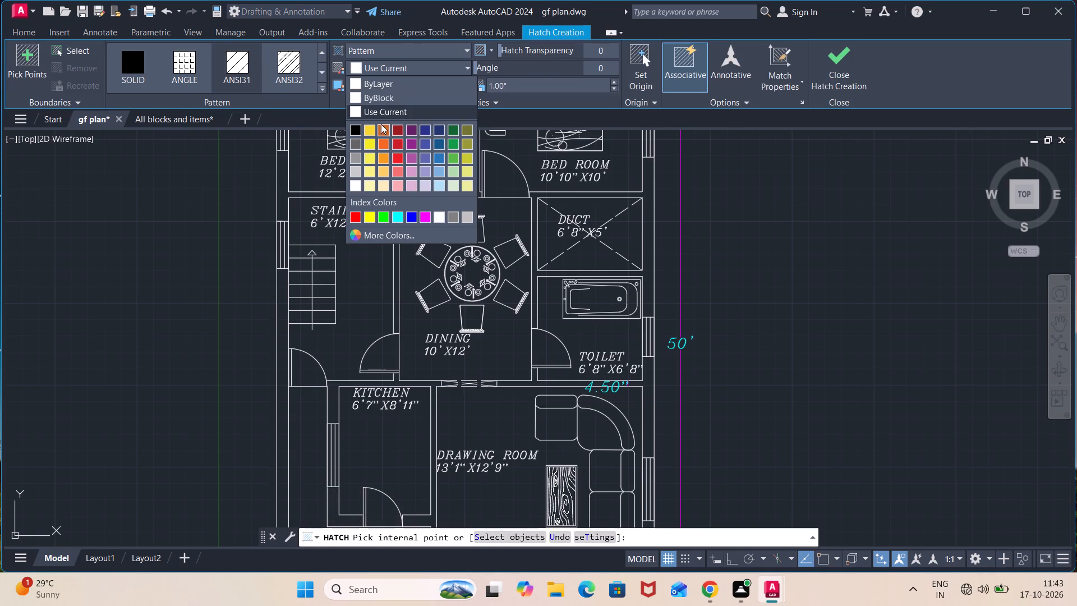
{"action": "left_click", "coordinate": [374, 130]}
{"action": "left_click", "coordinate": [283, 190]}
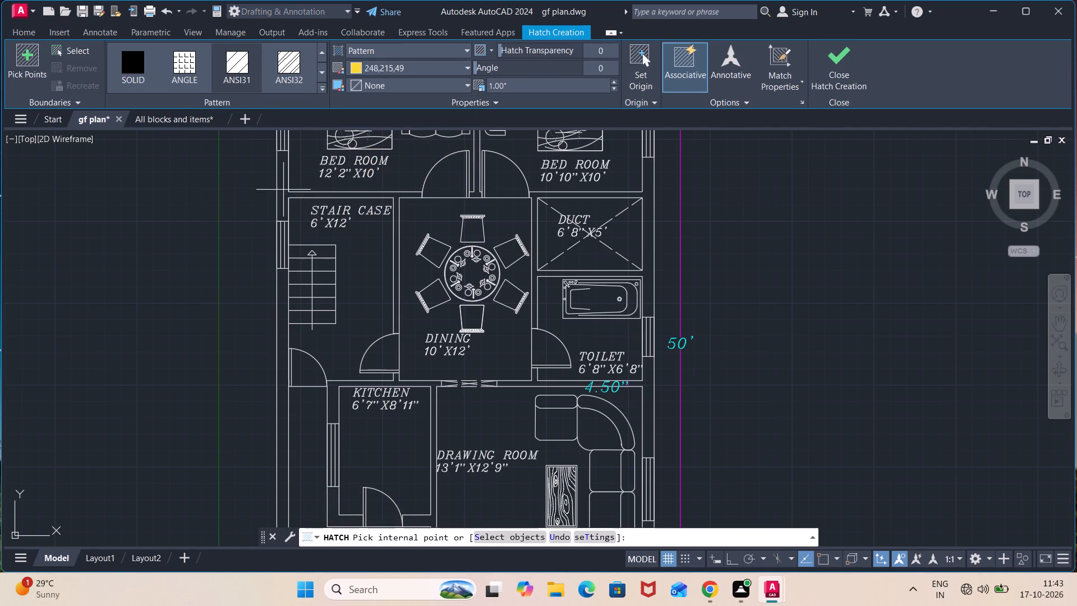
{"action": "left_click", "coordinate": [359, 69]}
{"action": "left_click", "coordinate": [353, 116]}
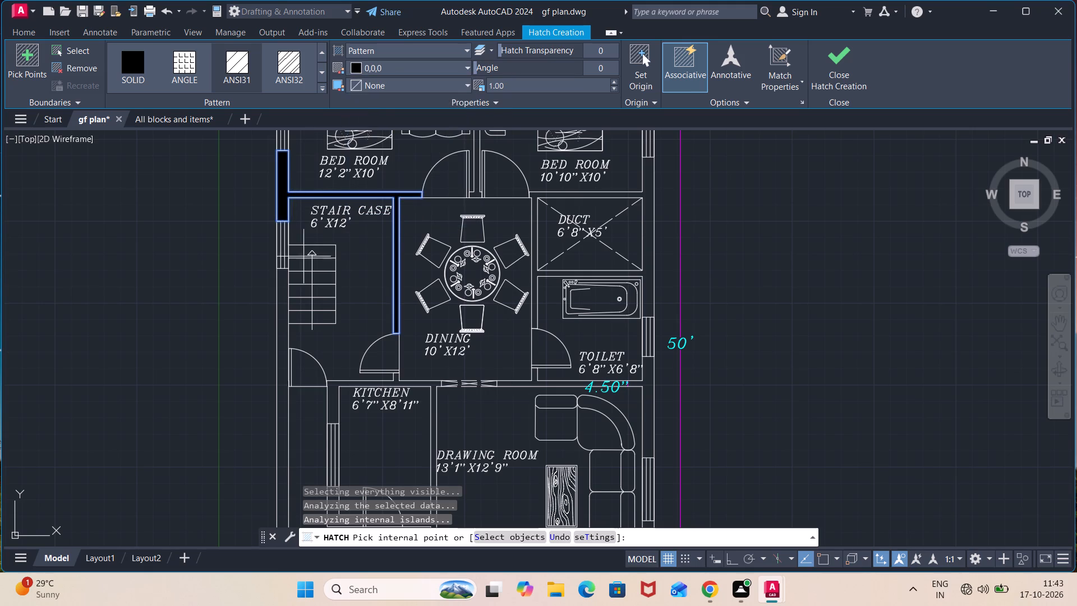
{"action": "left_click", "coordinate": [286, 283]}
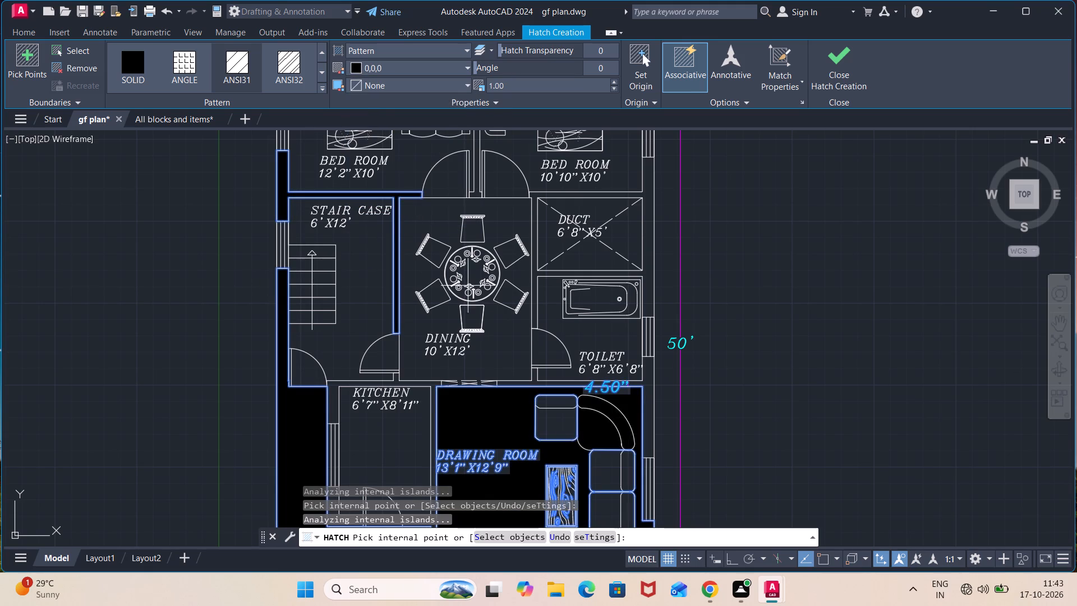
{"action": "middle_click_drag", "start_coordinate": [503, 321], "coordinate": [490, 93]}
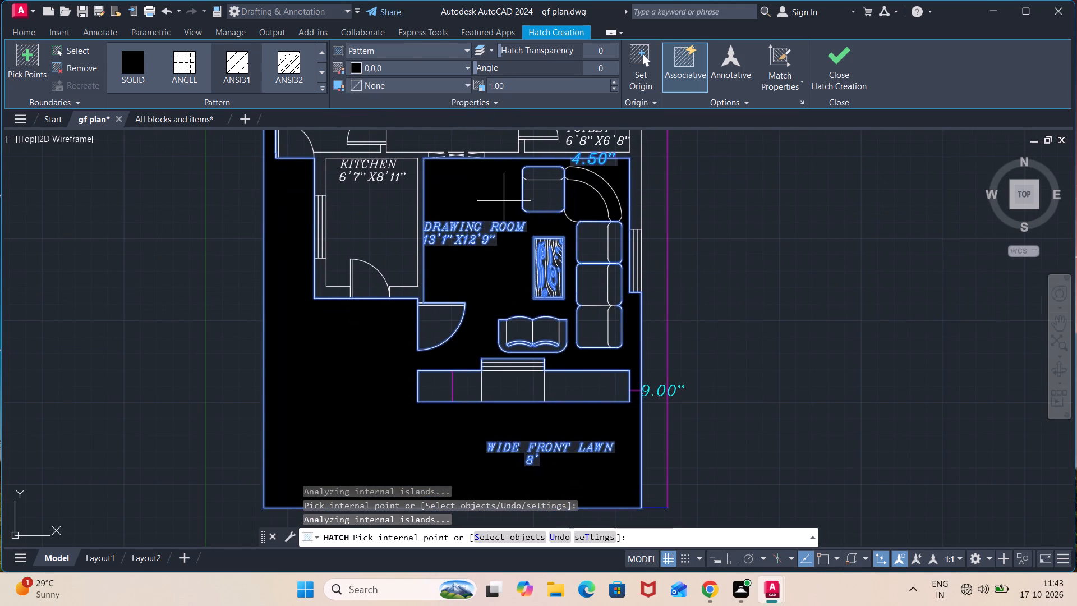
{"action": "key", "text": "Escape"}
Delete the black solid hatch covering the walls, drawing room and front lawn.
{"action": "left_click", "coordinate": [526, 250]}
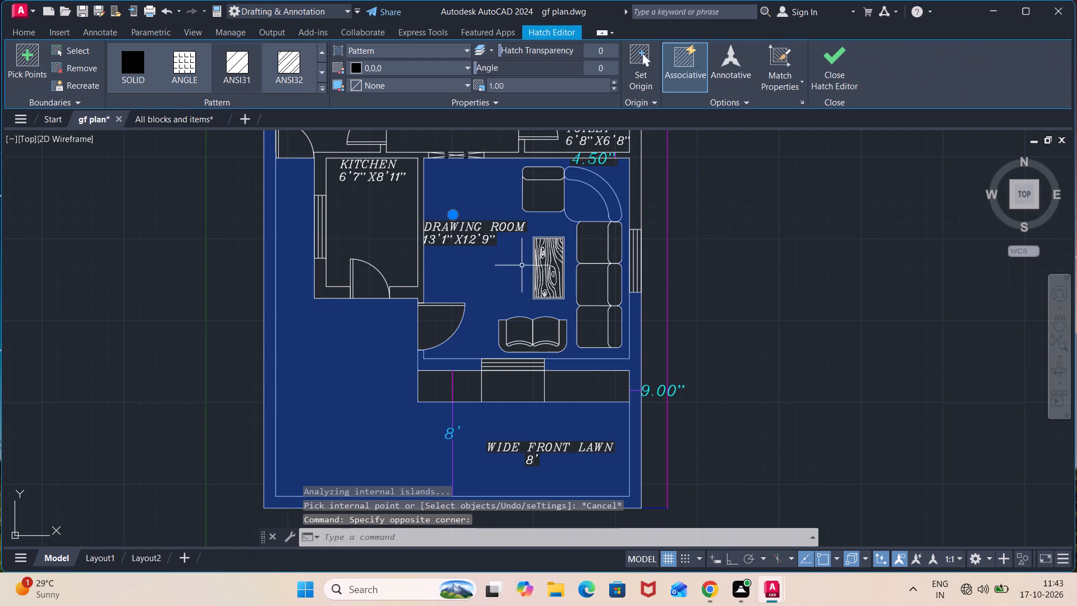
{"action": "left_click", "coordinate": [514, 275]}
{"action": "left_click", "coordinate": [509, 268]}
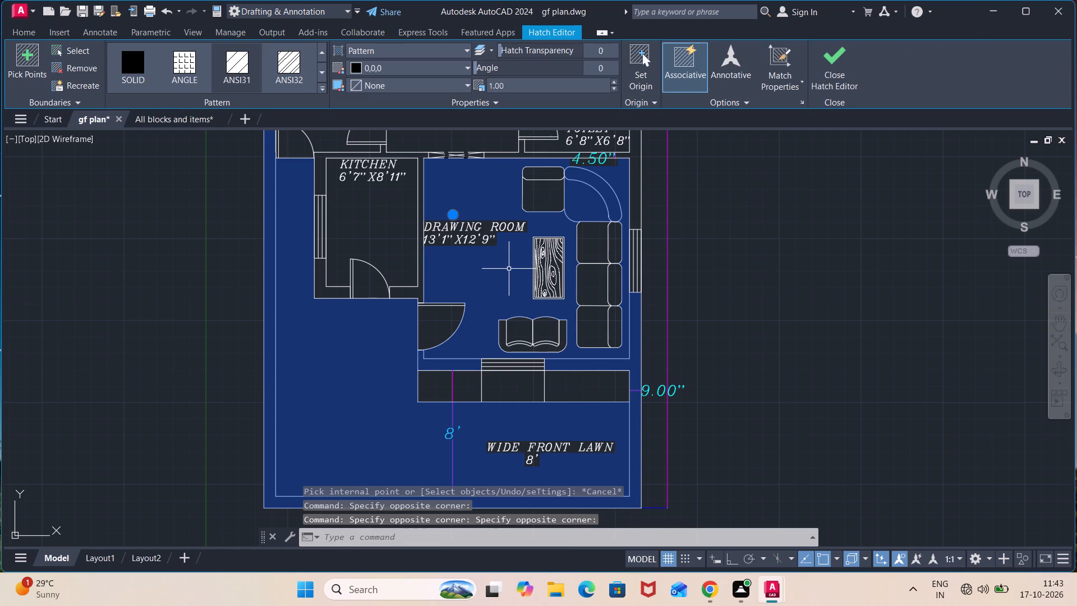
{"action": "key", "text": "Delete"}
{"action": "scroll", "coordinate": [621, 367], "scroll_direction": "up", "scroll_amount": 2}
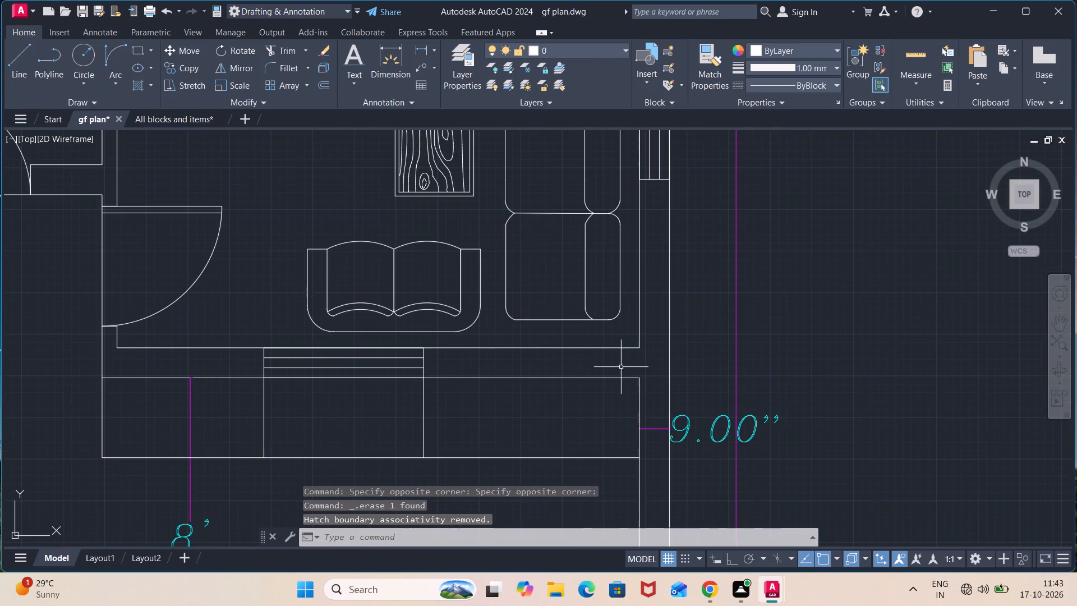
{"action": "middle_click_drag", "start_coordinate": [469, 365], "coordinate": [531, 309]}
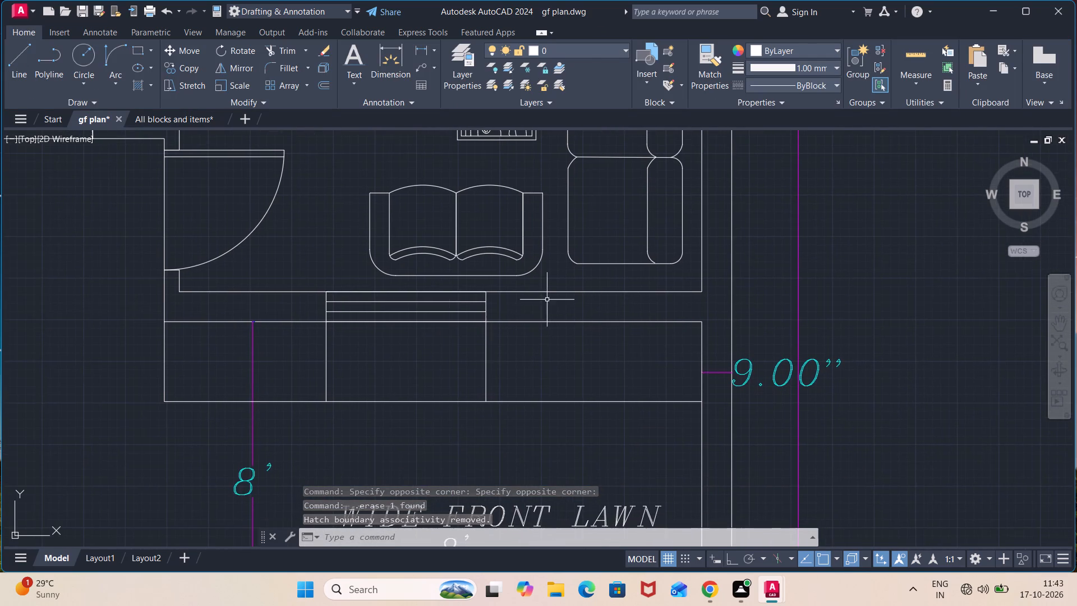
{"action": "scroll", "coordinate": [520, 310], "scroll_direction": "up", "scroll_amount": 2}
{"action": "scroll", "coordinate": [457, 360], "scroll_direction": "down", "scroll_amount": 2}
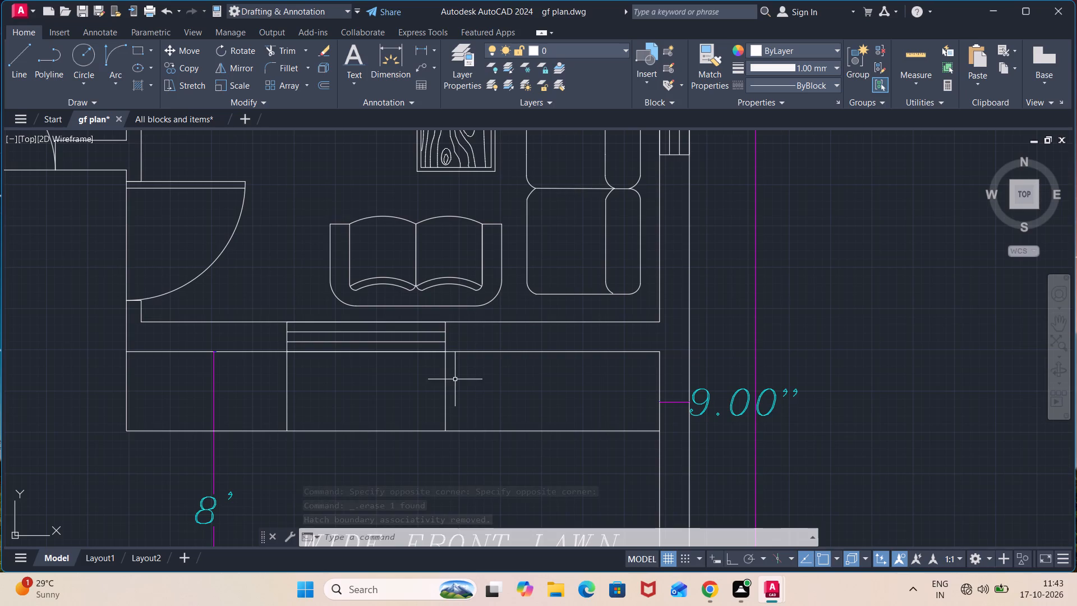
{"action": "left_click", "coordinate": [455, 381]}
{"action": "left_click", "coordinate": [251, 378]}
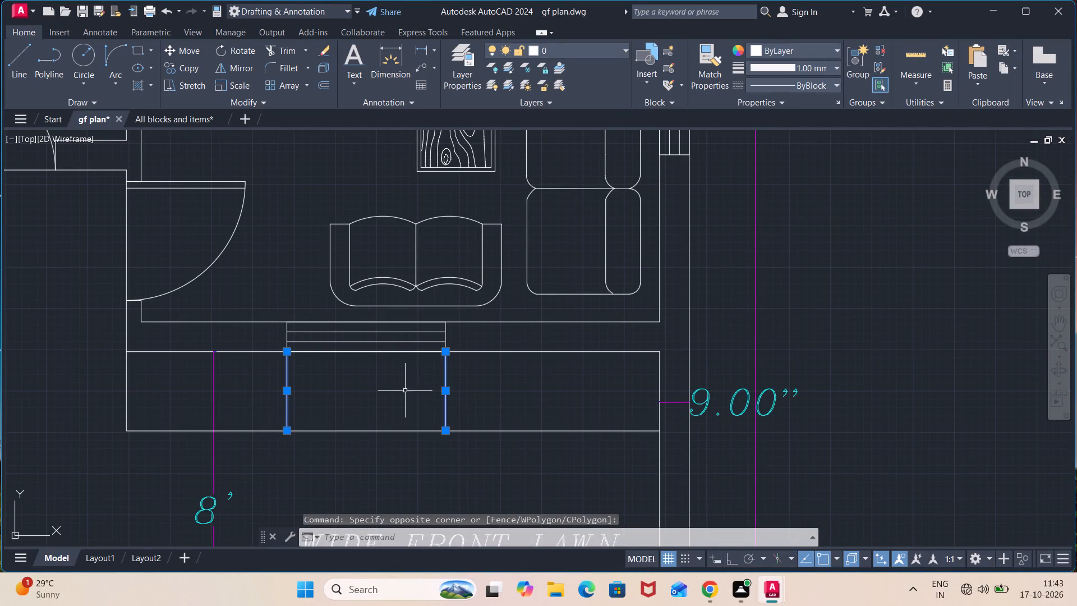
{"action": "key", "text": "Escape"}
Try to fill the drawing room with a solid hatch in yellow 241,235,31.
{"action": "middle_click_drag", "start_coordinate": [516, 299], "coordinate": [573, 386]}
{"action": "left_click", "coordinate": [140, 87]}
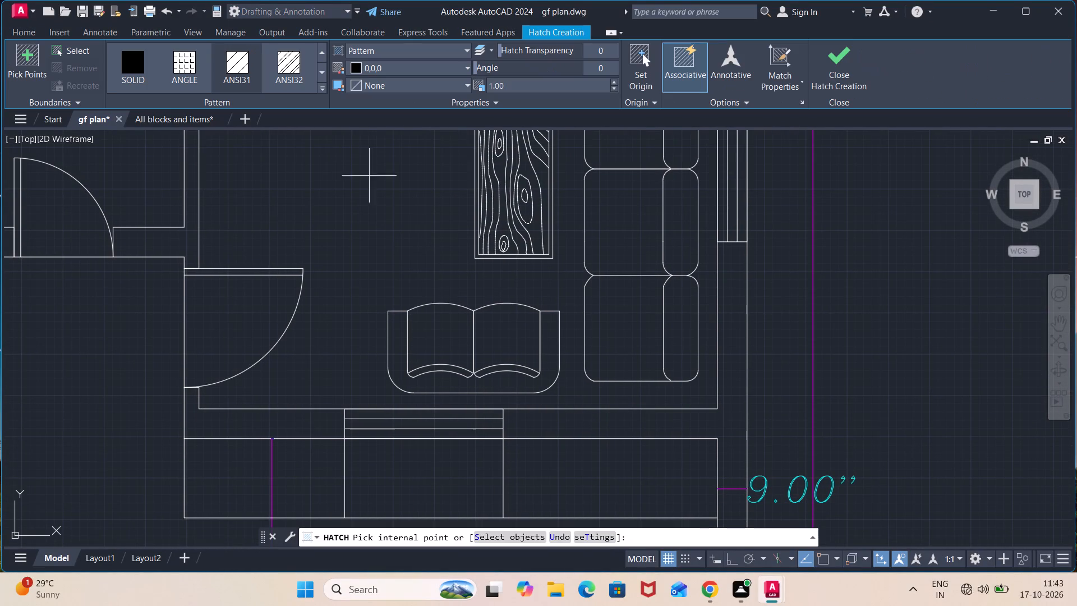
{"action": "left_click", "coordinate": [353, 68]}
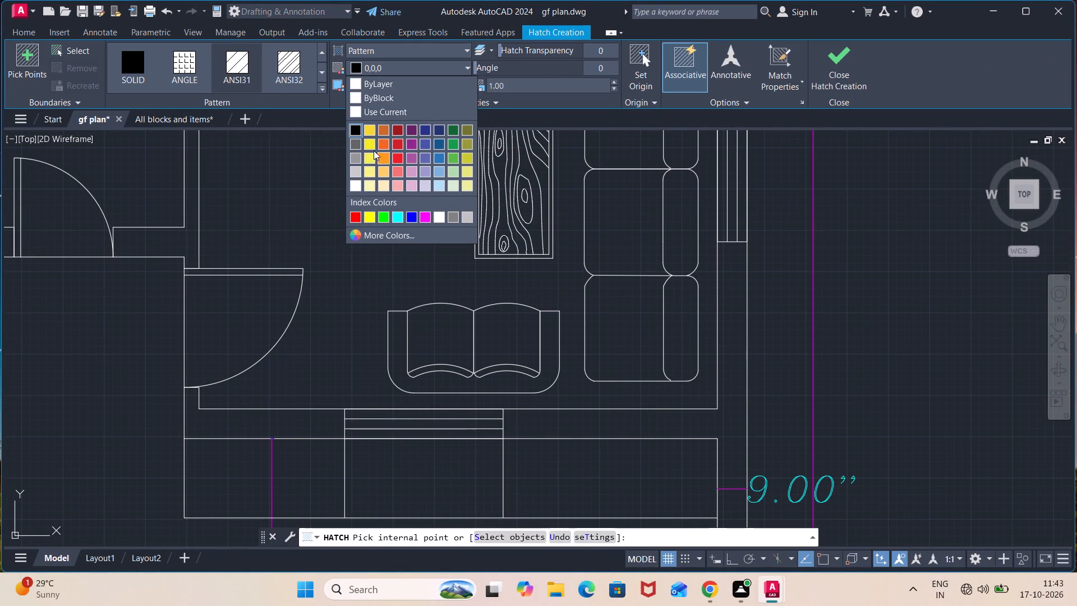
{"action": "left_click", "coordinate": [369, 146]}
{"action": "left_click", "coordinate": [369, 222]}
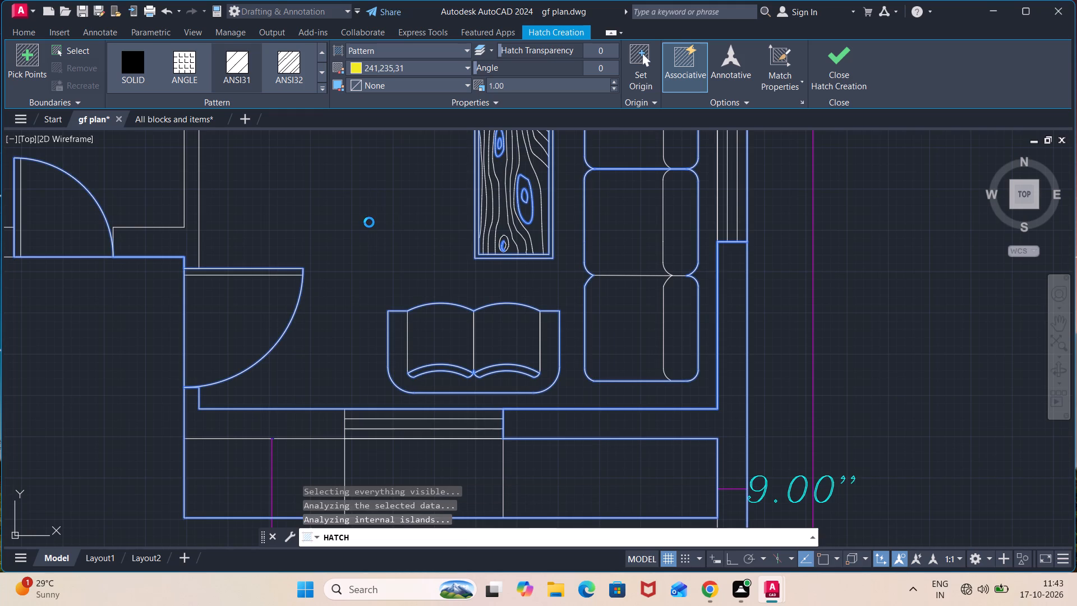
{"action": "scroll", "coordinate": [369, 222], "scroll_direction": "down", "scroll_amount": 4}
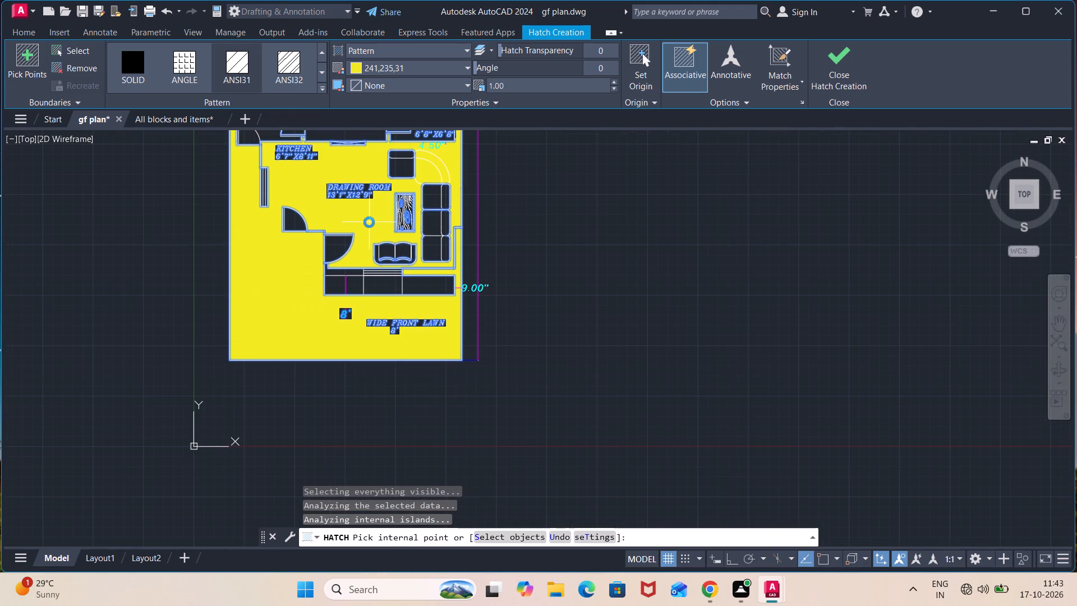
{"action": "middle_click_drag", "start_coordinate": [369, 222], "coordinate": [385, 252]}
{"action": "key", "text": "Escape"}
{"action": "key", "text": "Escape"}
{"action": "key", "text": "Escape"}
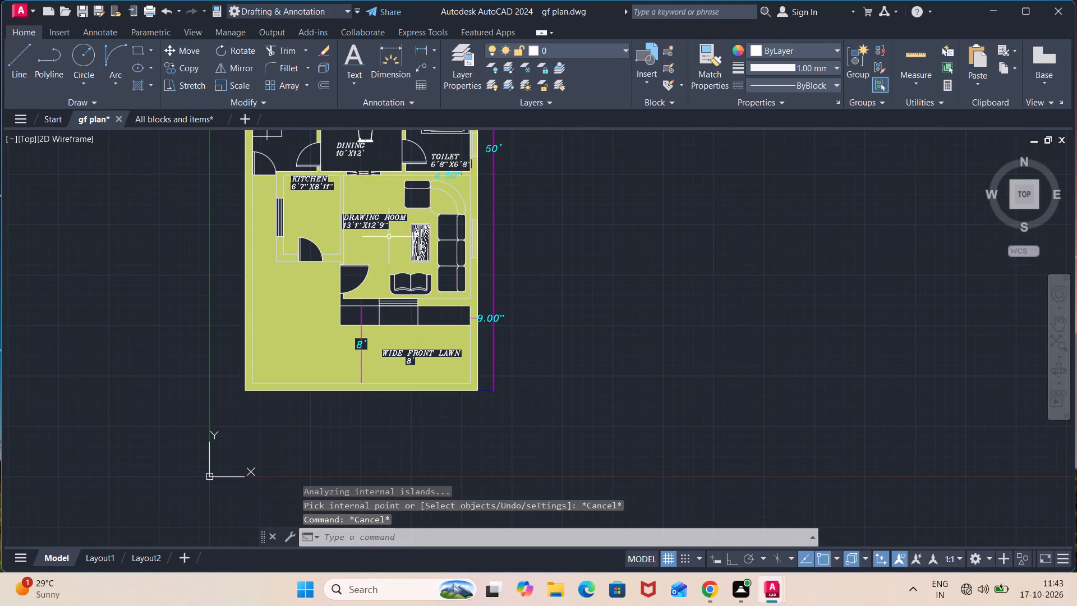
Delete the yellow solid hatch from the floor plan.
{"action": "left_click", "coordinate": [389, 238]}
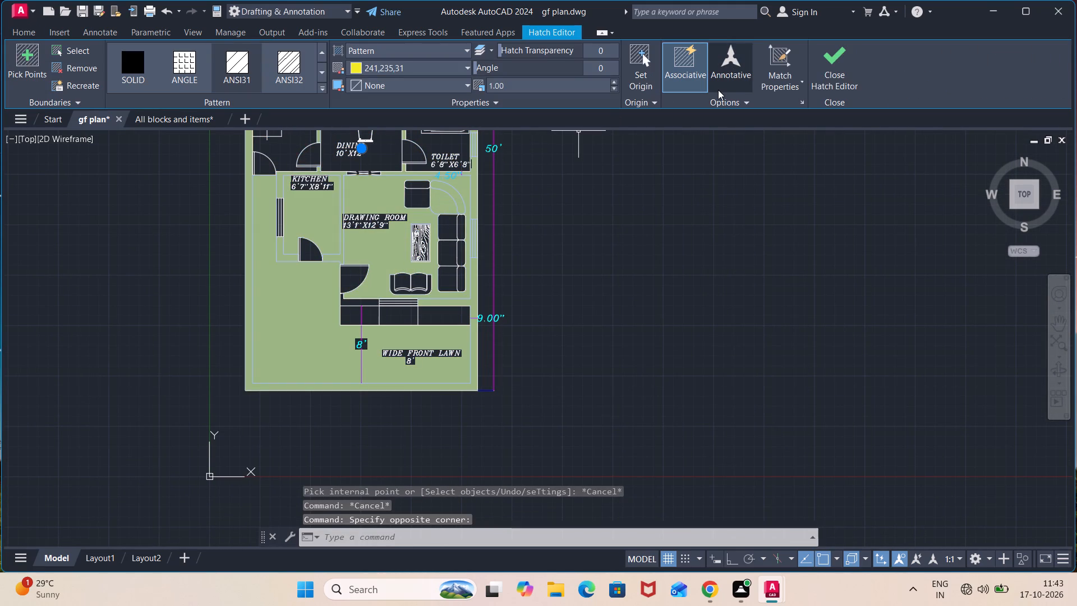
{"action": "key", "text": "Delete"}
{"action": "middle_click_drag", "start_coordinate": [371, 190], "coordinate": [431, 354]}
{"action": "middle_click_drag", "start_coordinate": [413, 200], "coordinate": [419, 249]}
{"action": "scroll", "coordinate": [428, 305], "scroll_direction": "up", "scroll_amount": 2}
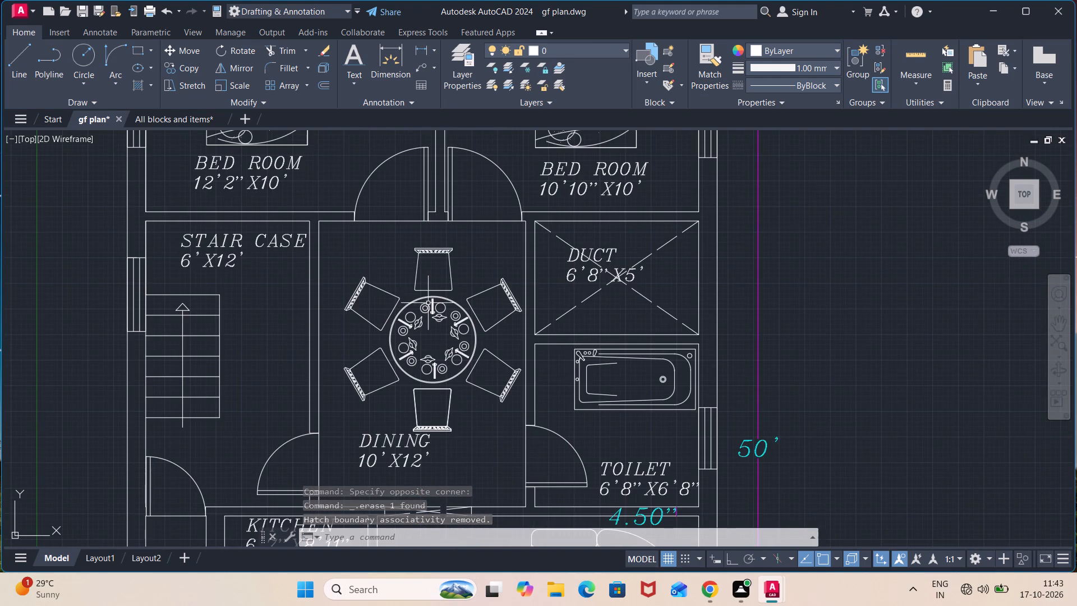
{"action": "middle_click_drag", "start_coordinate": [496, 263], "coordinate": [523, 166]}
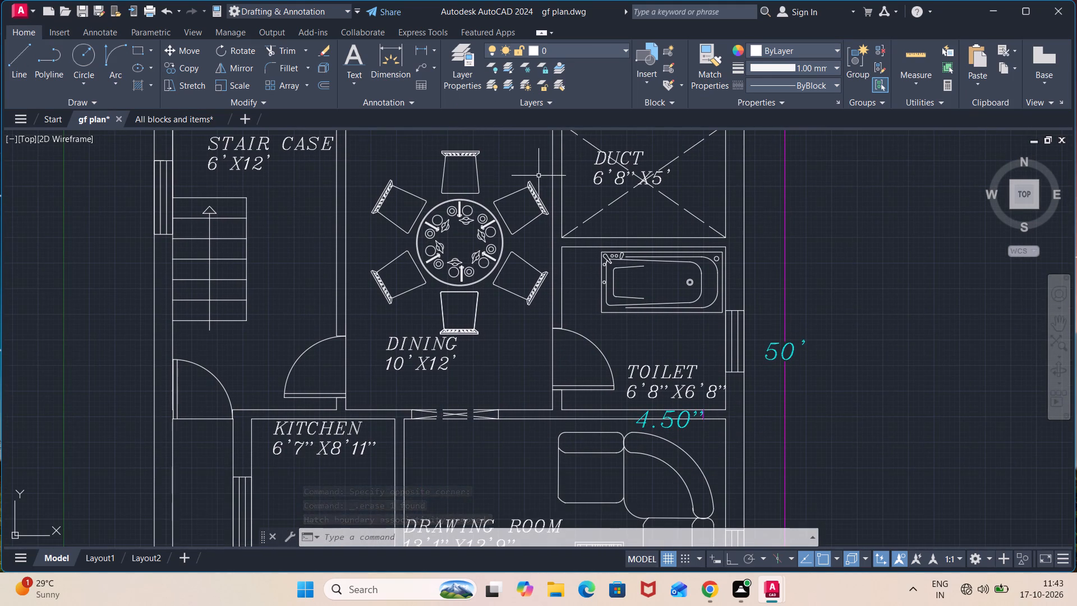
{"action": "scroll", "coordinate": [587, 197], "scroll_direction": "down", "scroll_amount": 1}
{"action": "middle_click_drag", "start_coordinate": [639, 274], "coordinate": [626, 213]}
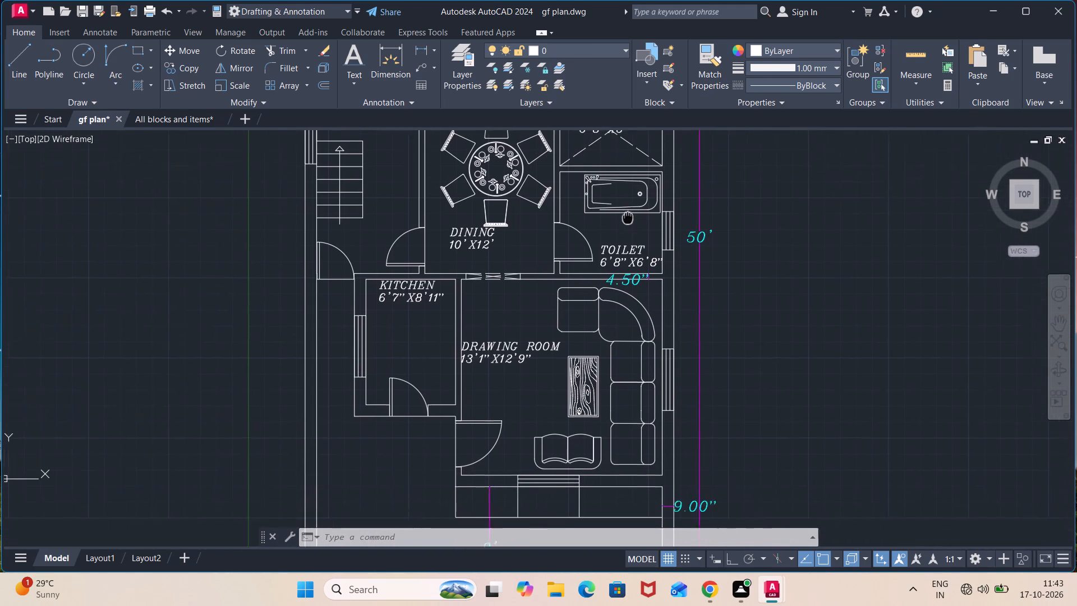
Copy the plan-view washbasin with the row of tap holes from the "All blocks and items" drawing.
{"action": "middle_click_drag", "start_coordinate": [626, 213], "coordinate": [620, 191]}
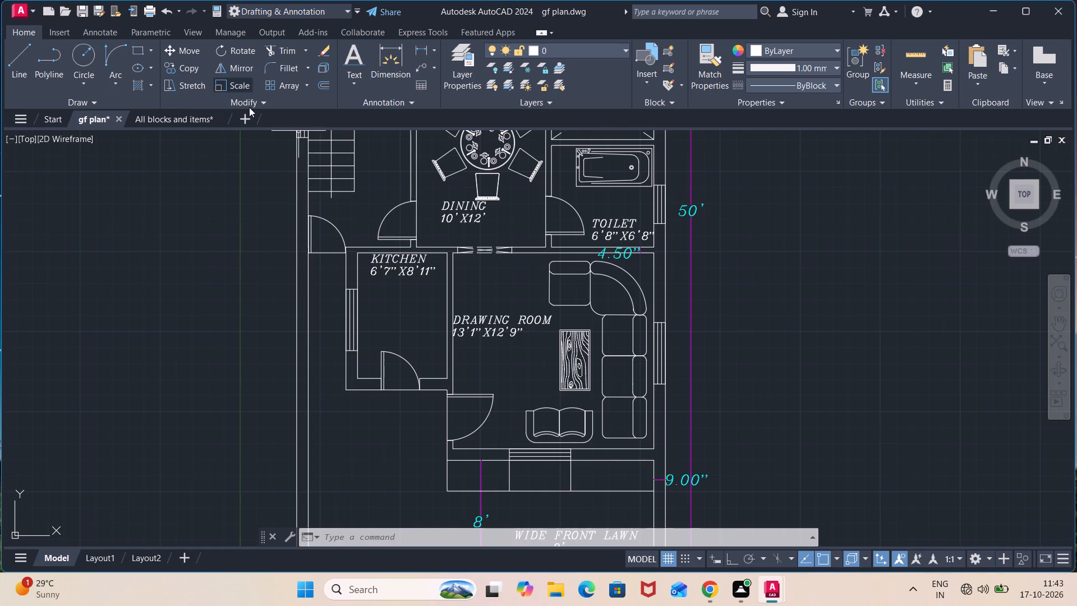
{"action": "left_click", "coordinate": [201, 116]}
{"action": "scroll", "coordinate": [540, 351], "scroll_direction": "down", "scroll_amount": 2}
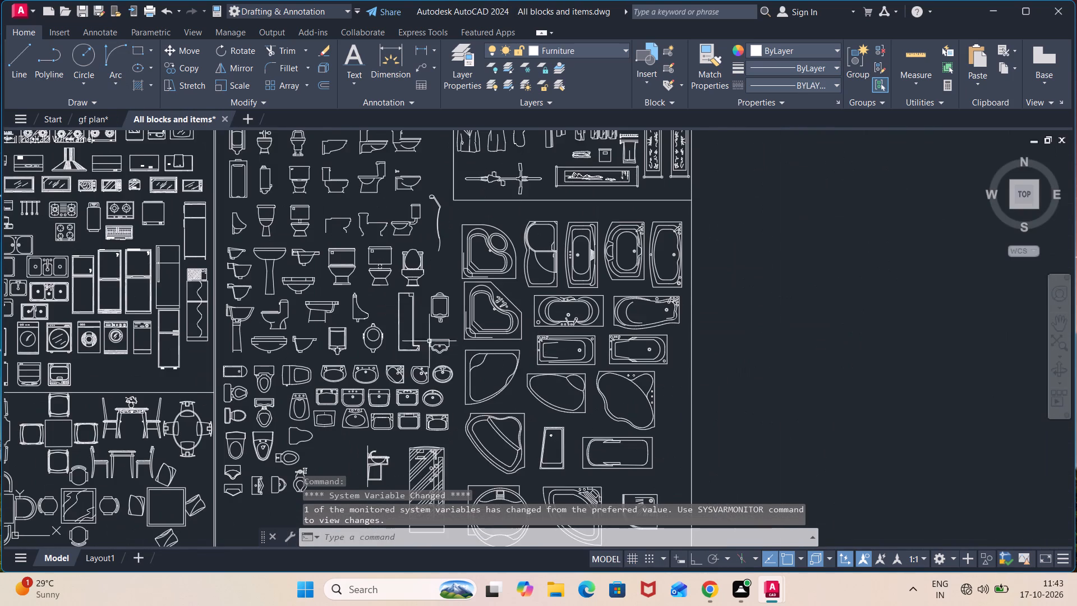
{"action": "middle_click_drag", "start_coordinate": [429, 341], "coordinate": [454, 212]}
{"action": "scroll", "coordinate": [409, 252], "scroll_direction": "up", "scroll_amount": 2}
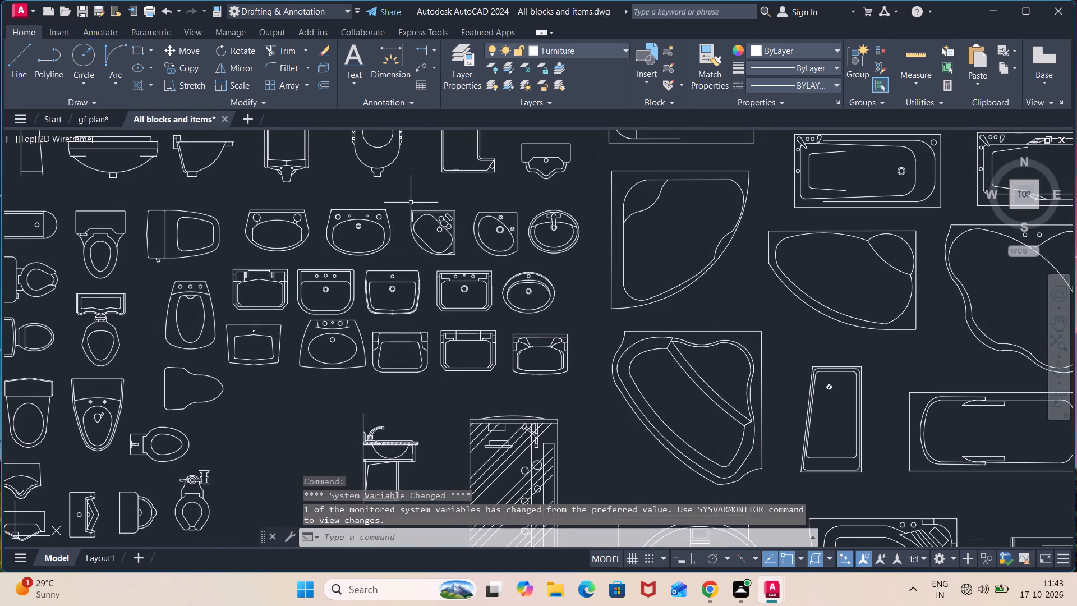
{"action": "left_click", "coordinate": [405, 202]}
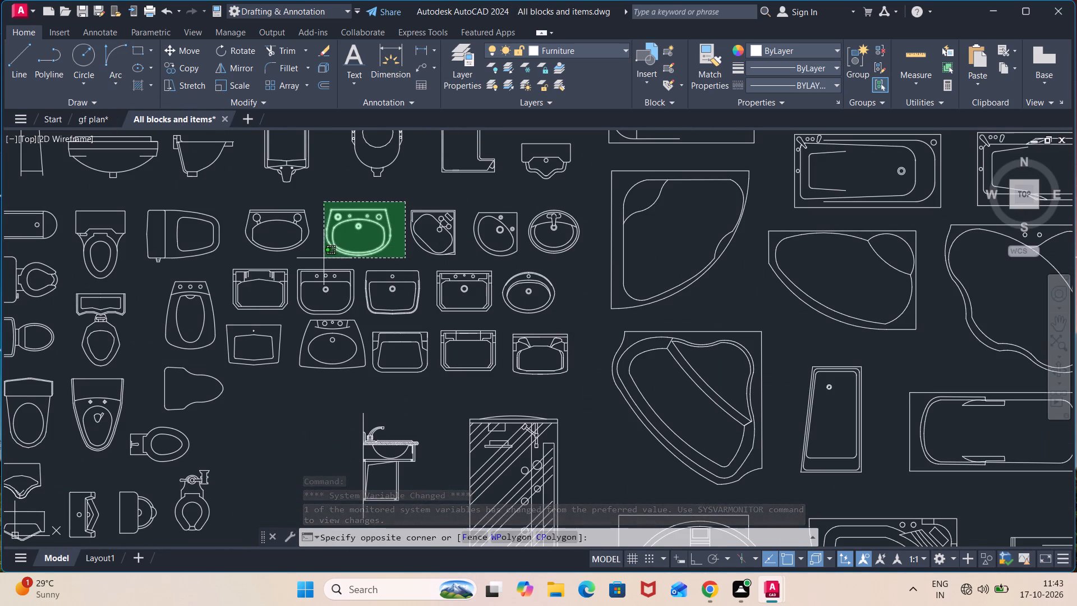
{"action": "left_click", "coordinate": [324, 258]}
{"action": "key", "text": "ctrl+c"}
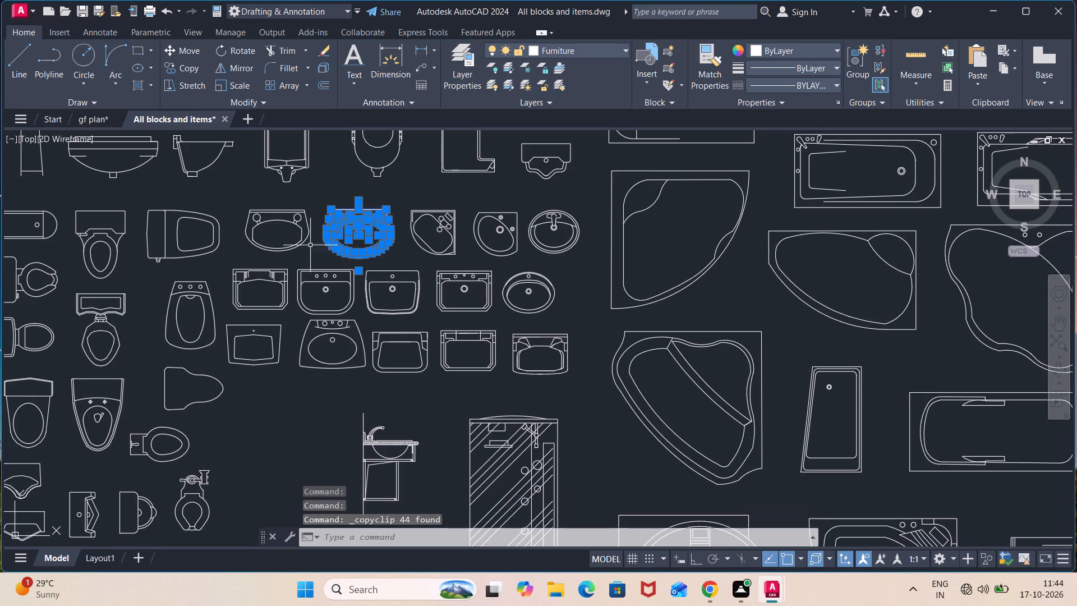
Paste the washbasin into the "gf plan" drawing, rotated 180°, in the empty space west of the plot.
{"action": "left_click", "coordinate": [94, 115]}
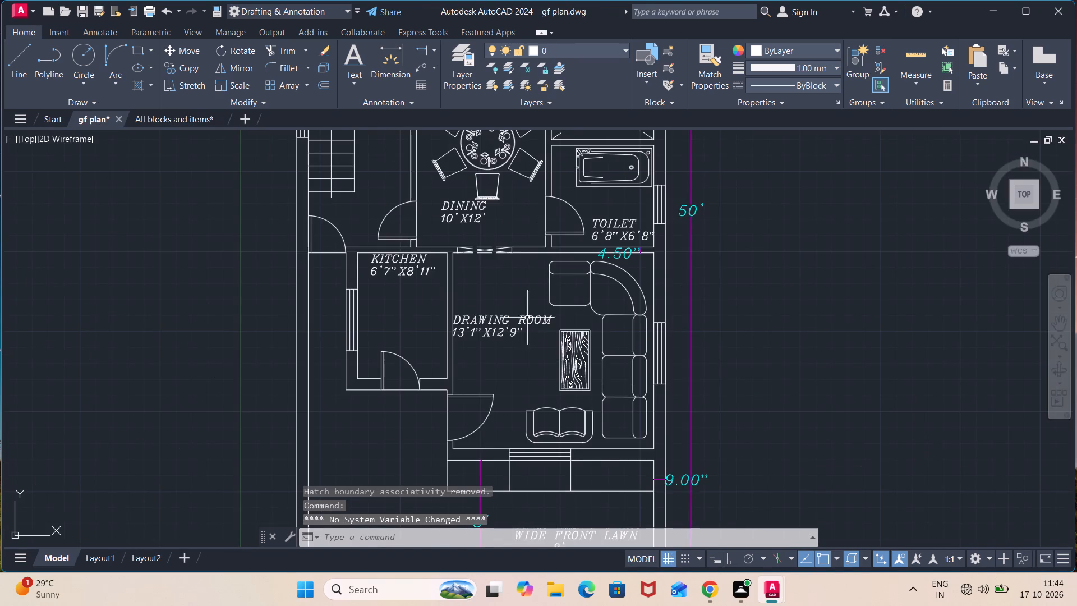
{"action": "scroll", "coordinate": [473, 274], "scroll_direction": "up", "scroll_amount": 3}
{"action": "scroll", "coordinate": [616, 291], "scroll_direction": "down", "scroll_amount": 2}
{"action": "middle_click_drag", "start_coordinate": [616, 298], "coordinate": [590, 156]}
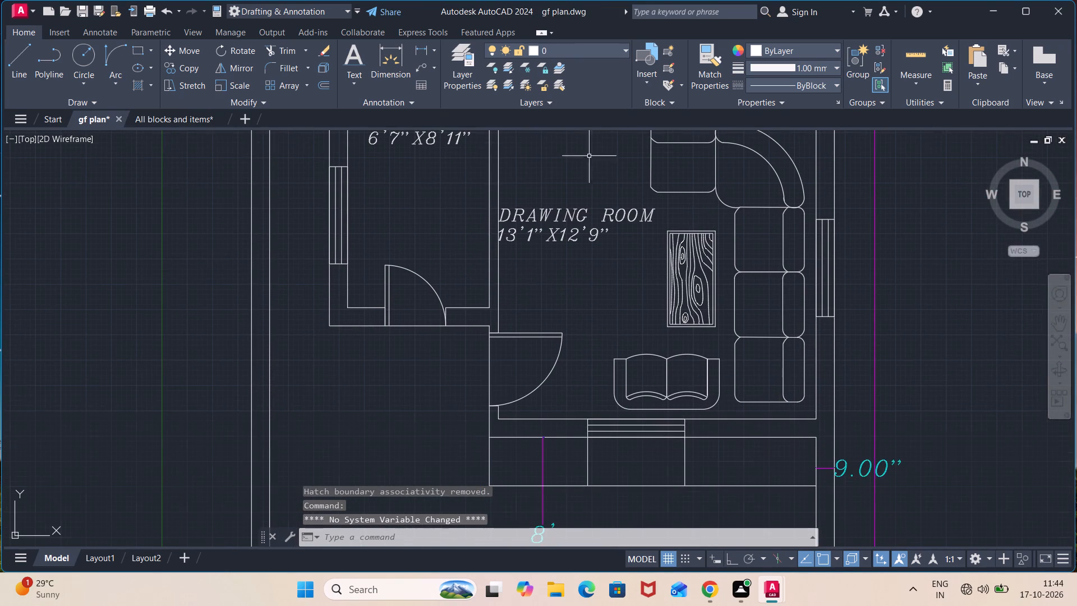
{"action": "key", "text": "ctrl+v"}
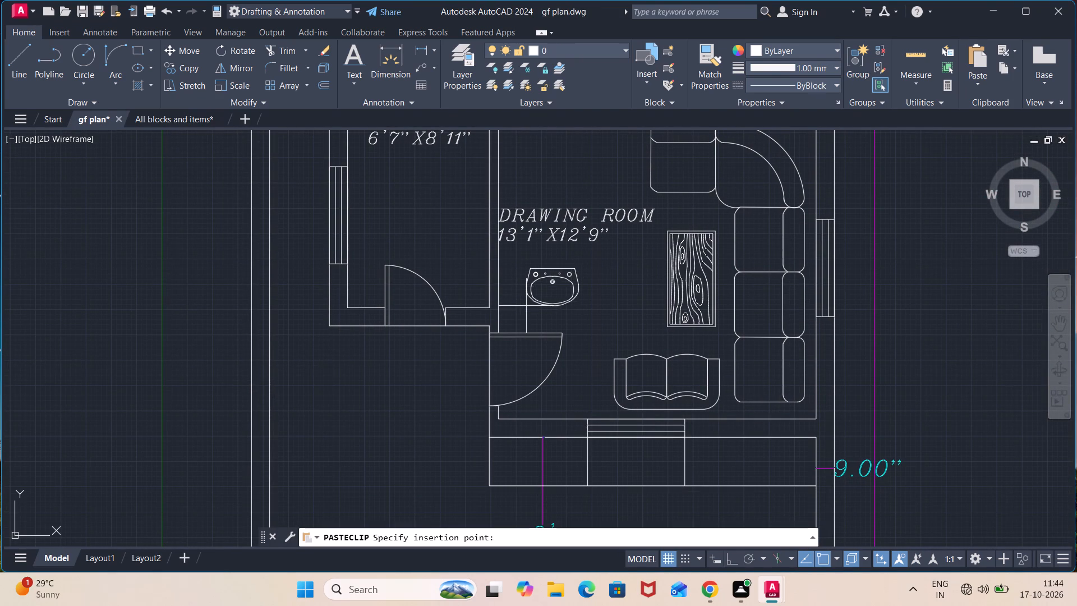
{"action": "type", "text": "RO"}
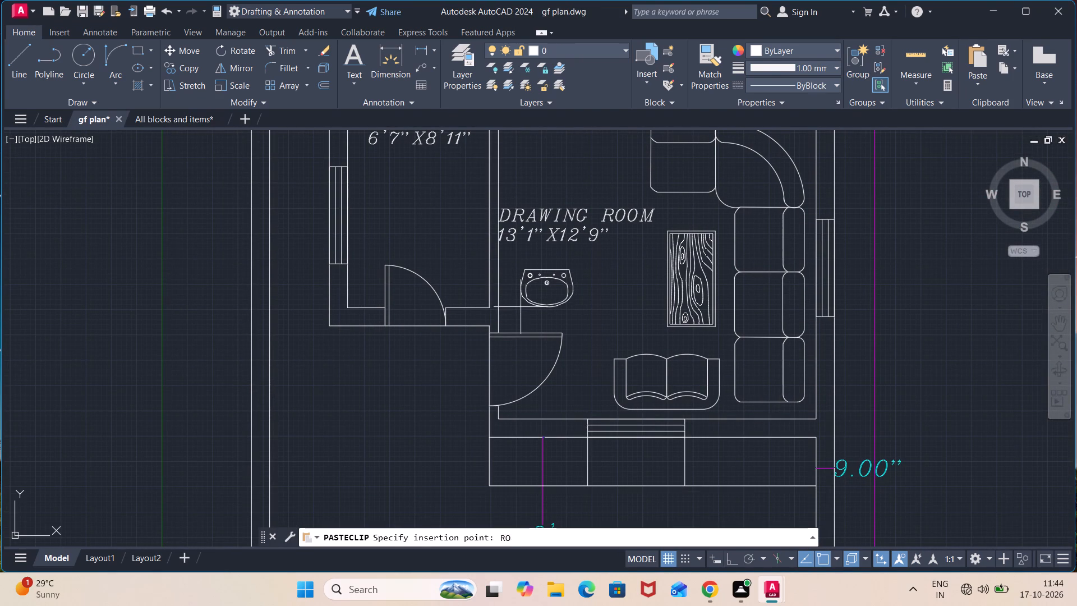
{"action": "key", "text": "Return"}
{"action": "type", "text": "180"}
{"action": "key", "text": "Return"}
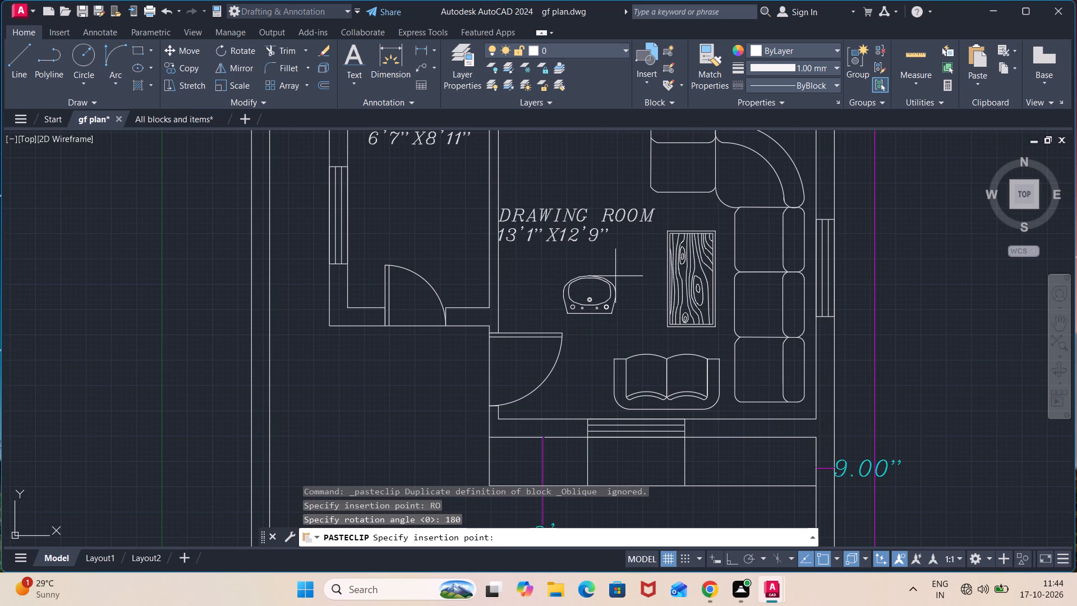
{"action": "type", "text": "RO"}
{"action": "key", "text": "Return"}
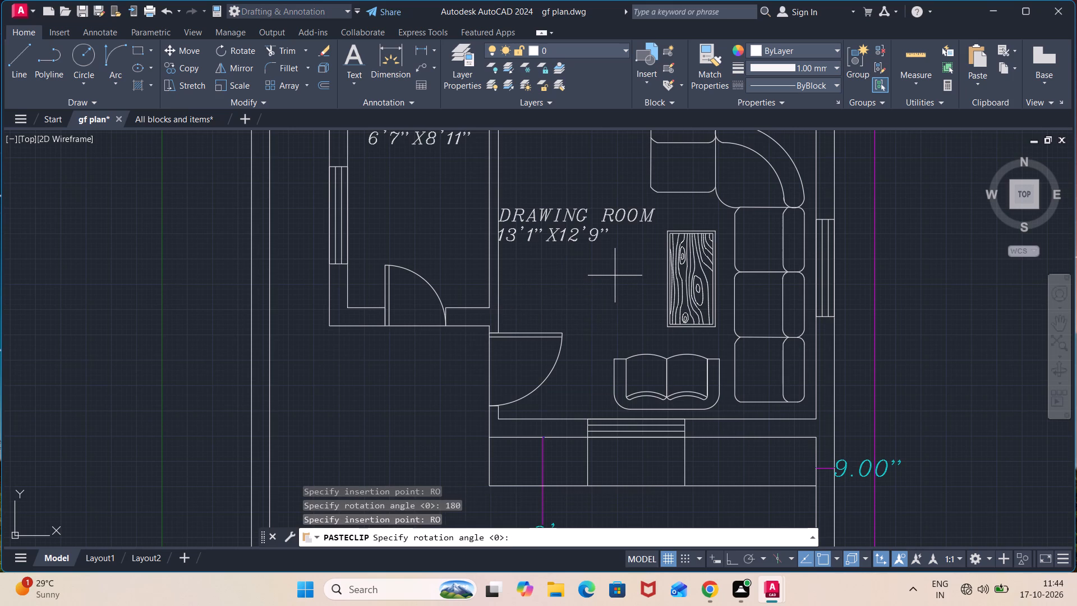
{"action": "type", "text": "180"}
{"action": "key", "text": "Return"}
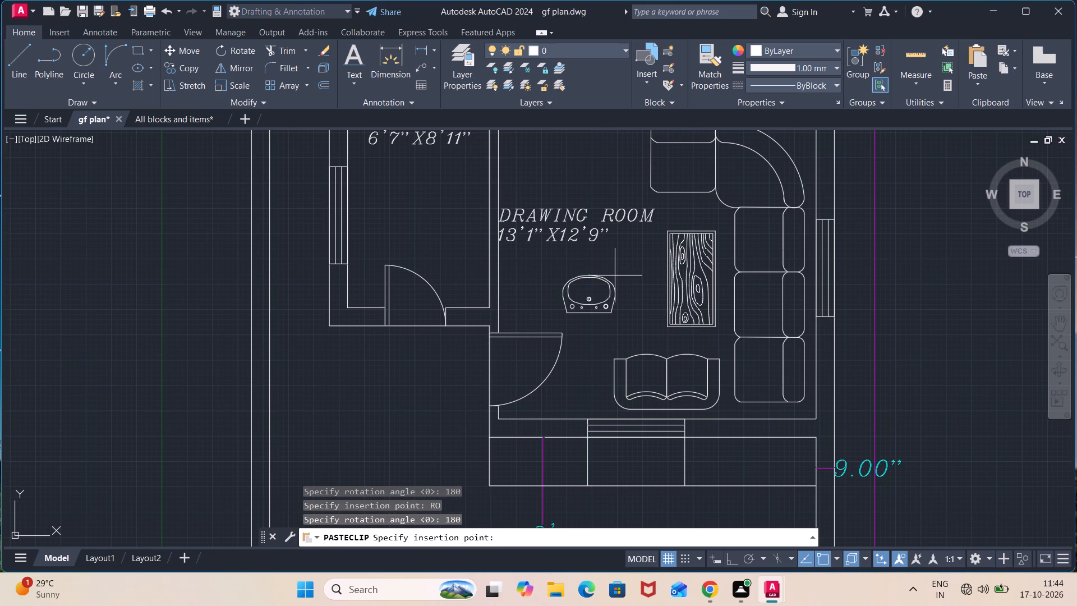
{"action": "left_click", "coordinate": [155, 292]}
Rotate the pasted washbasin 90° clockwise about its lower-left corner so its tap side faces west.
{"action": "left_click", "coordinate": [162, 291]}
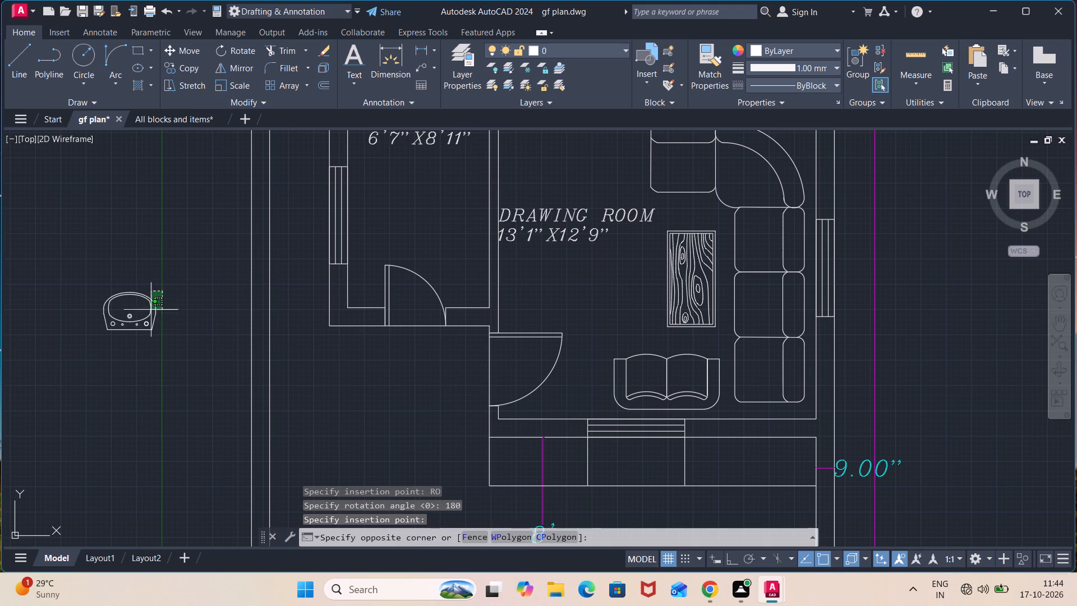
{"action": "left_click", "coordinate": [85, 341]}
{"action": "type", "text": "RO"}
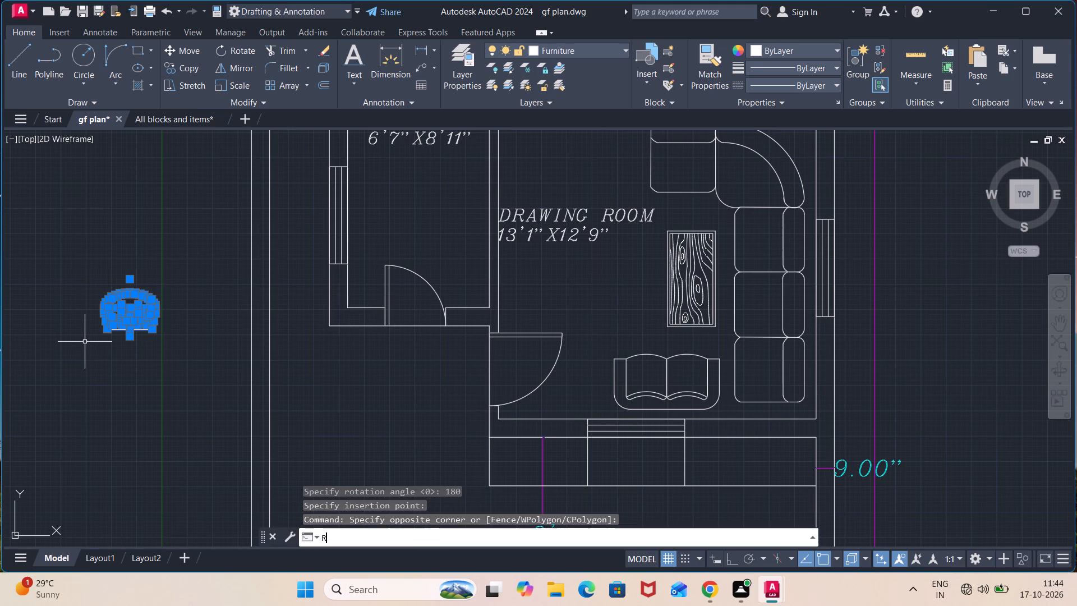
{"action": "key", "text": "Return"}
{"action": "left_click", "coordinate": [108, 329]}
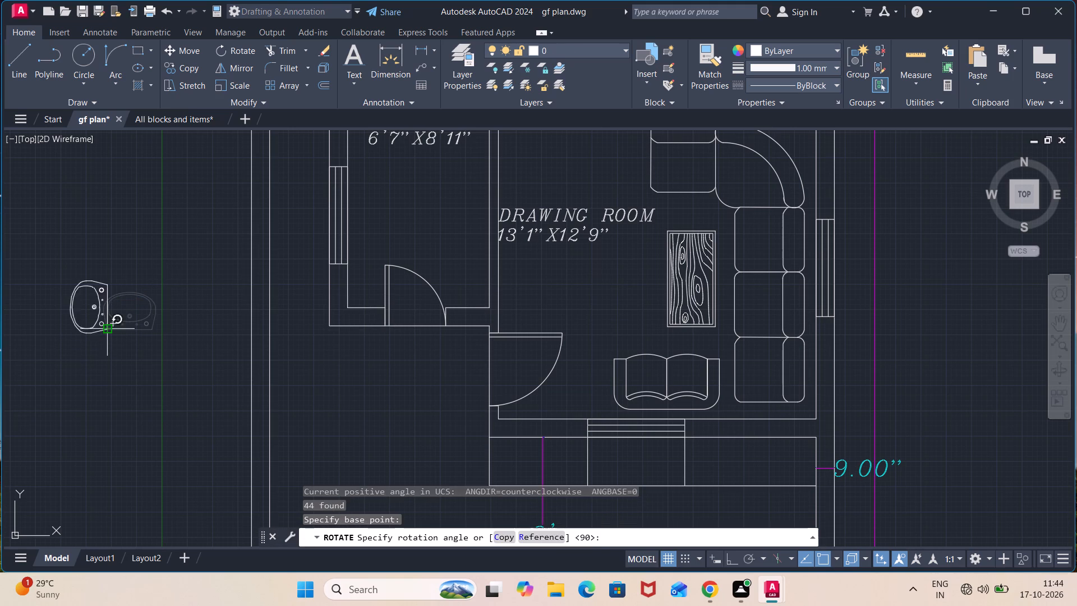
{"action": "left_click", "coordinate": [105, 474]}
Move the washbasin into the drawing room, its back against the kitchen wall just above the DRAWING ROOM label.
{"action": "left_click_drag", "start_coordinate": [144, 293], "coordinate": [144, 298]}
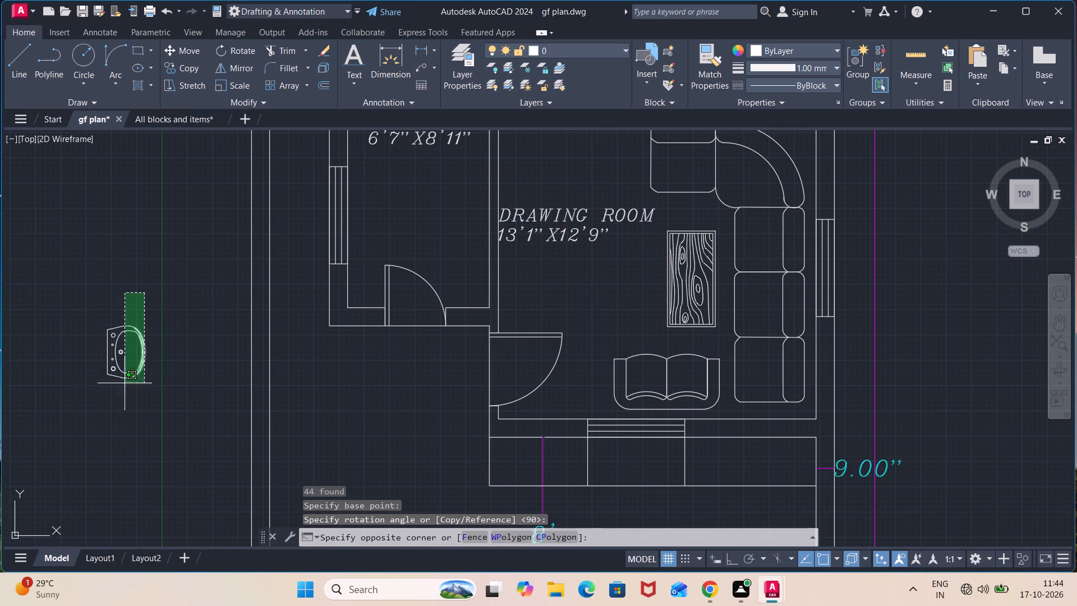
{"action": "left_click", "coordinate": [82, 400]}
{"action": "scroll", "coordinate": [108, 371], "scroll_direction": "up", "scroll_amount": 2}
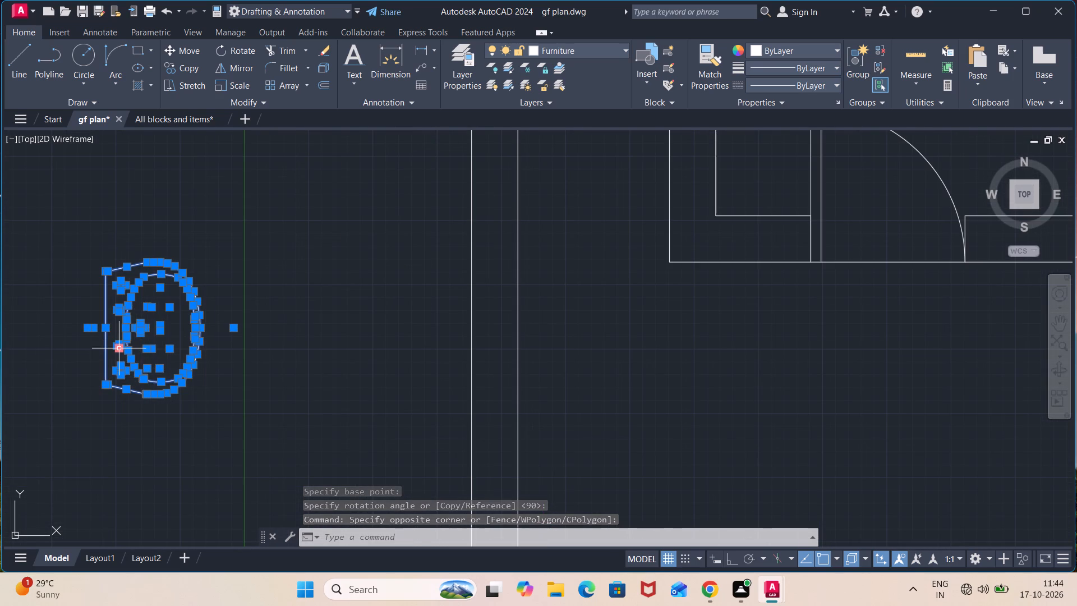
{"action": "key", "text": "m"}
{"action": "key", "text": "Return"}
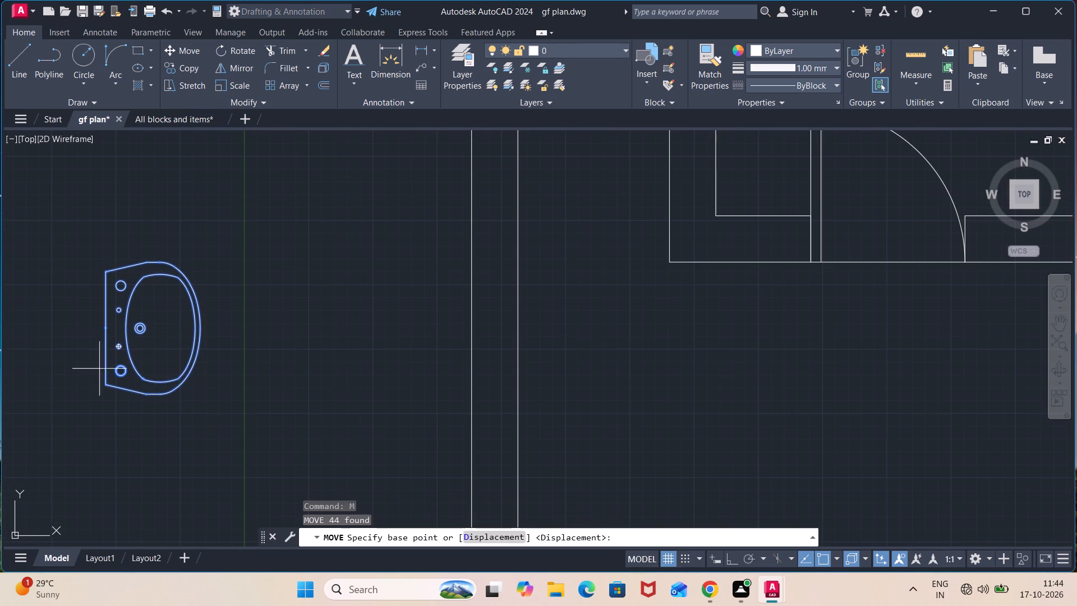
{"action": "left_click", "coordinate": [104, 383]}
{"action": "scroll", "coordinate": [808, 351], "scroll_direction": "down", "scroll_amount": 1}
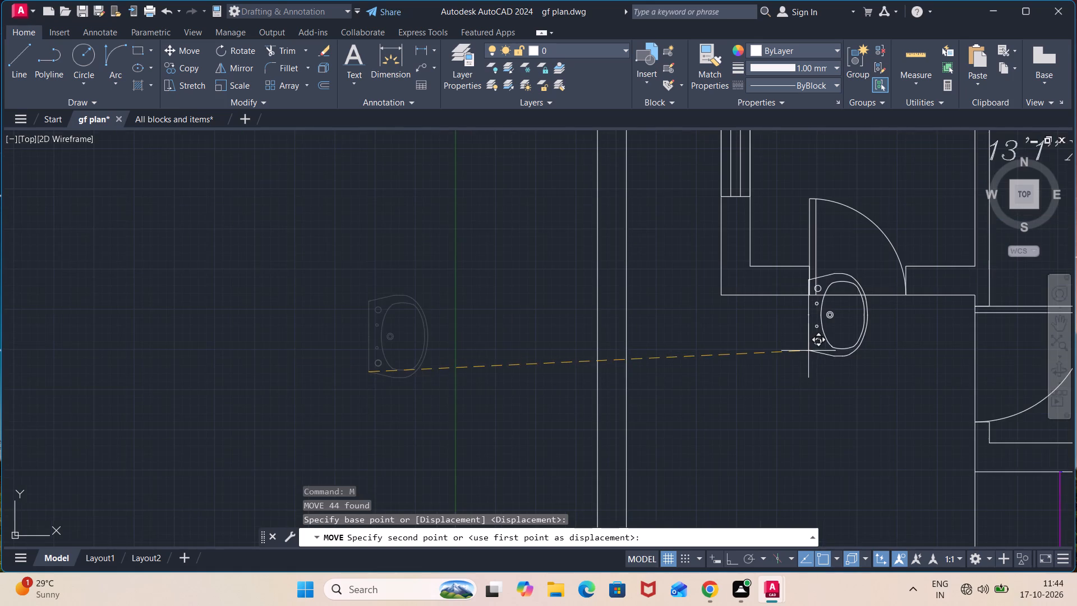
{"action": "middle_click_drag", "start_coordinate": [808, 351], "coordinate": [489, 407]}
{"action": "middle_click_drag", "start_coordinate": [671, 313], "coordinate": [653, 345]}
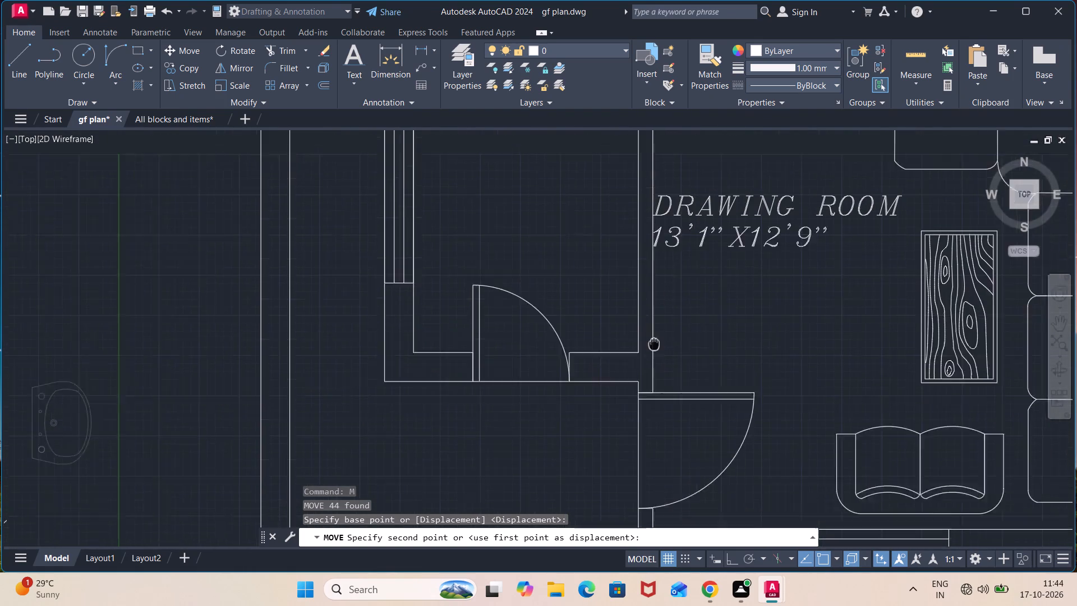
{"action": "middle_click_drag", "start_coordinate": [653, 345], "coordinate": [569, 438]}
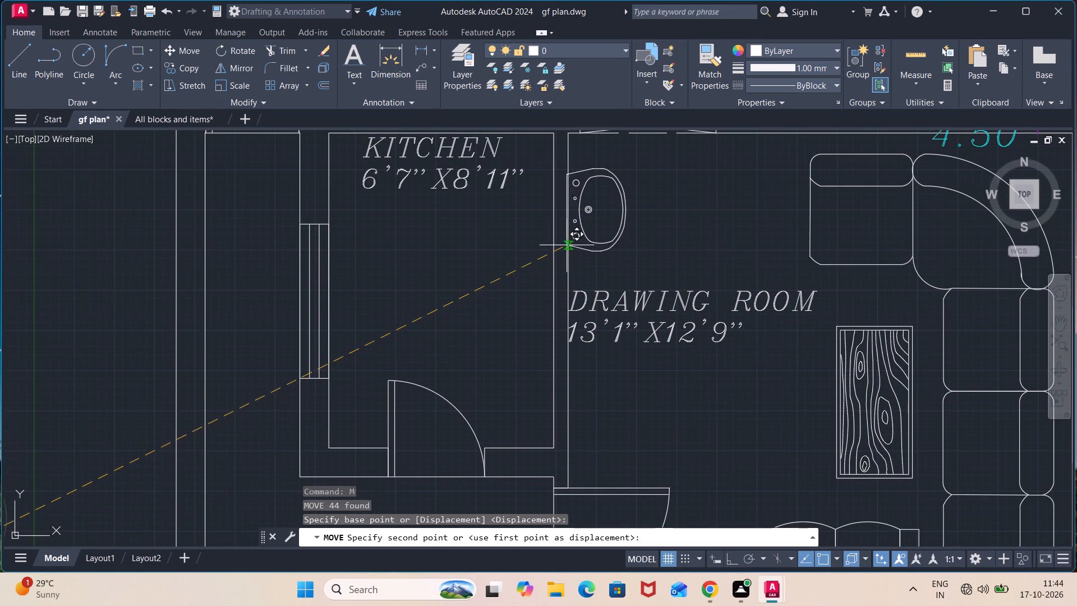
{"action": "middle_click_drag", "start_coordinate": [629, 234], "coordinate": [656, 548]}
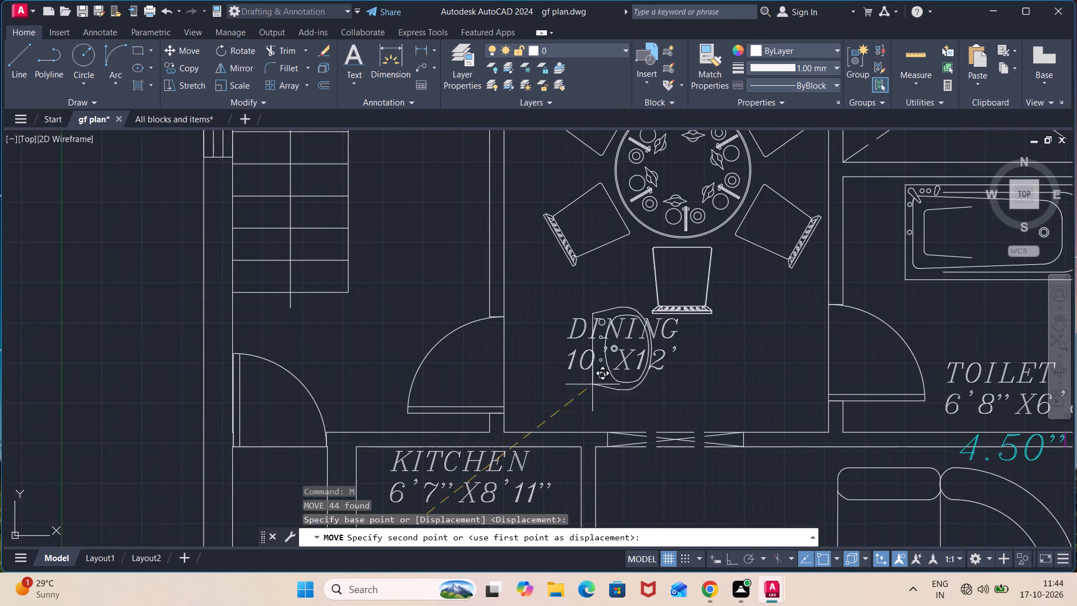
{"action": "middle_click_drag", "start_coordinate": [521, 366], "coordinate": [568, 605]}
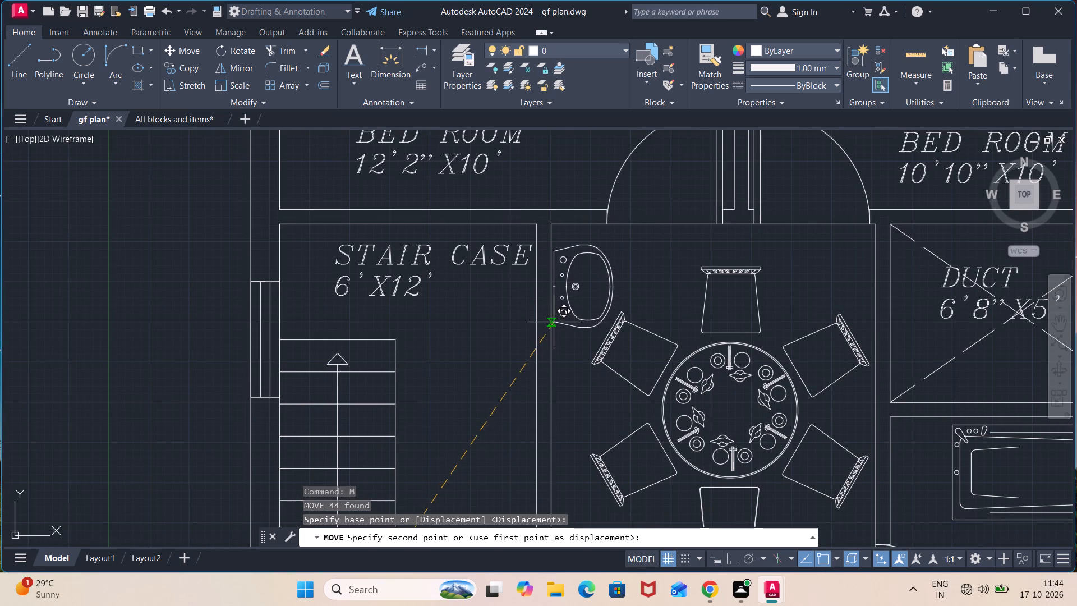
{"action": "scroll", "coordinate": [576, 339], "scroll_direction": "down", "scroll_amount": 3}
{"action": "middle_click_drag", "start_coordinate": [676, 408], "coordinate": [668, 277]}
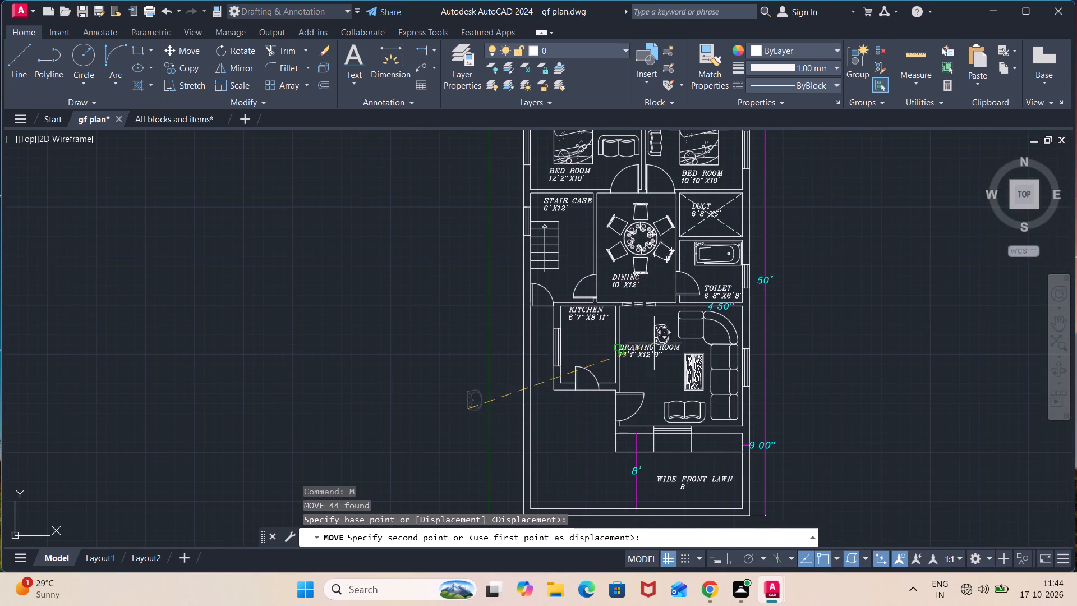
{"action": "middle_click", "coordinate": [652, 327]}
{"action": "scroll", "coordinate": [652, 326], "scroll_direction": "up", "scroll_amount": 3}
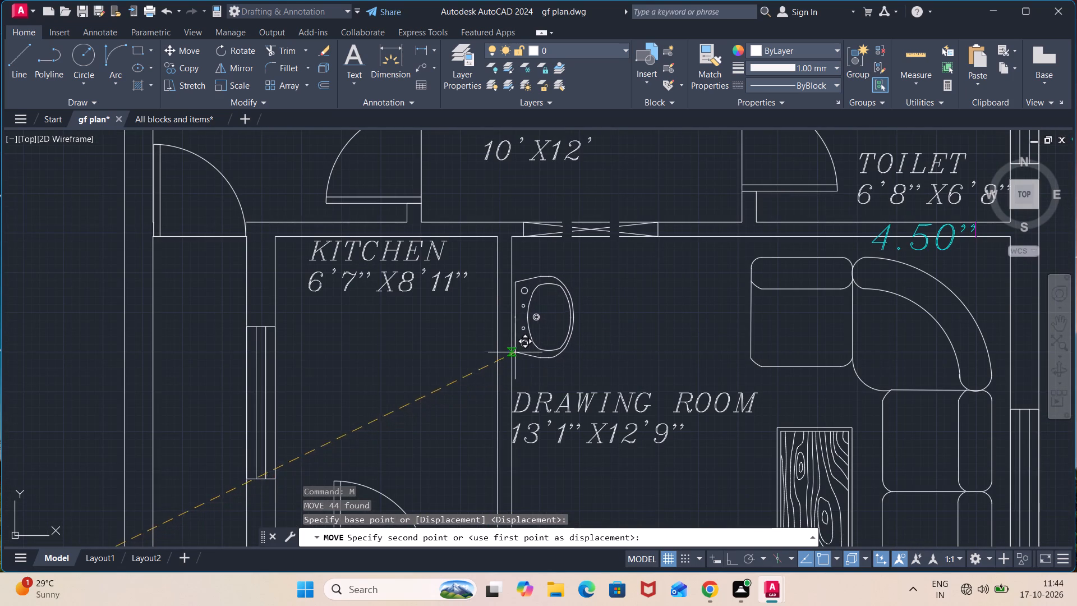
{"action": "left_click", "coordinate": [513, 351]}
{"action": "scroll", "coordinate": [586, 351], "scroll_direction": "down", "scroll_amount": 2}
{"action": "middle_click_drag", "start_coordinate": [589, 352], "coordinate": [604, 231]}
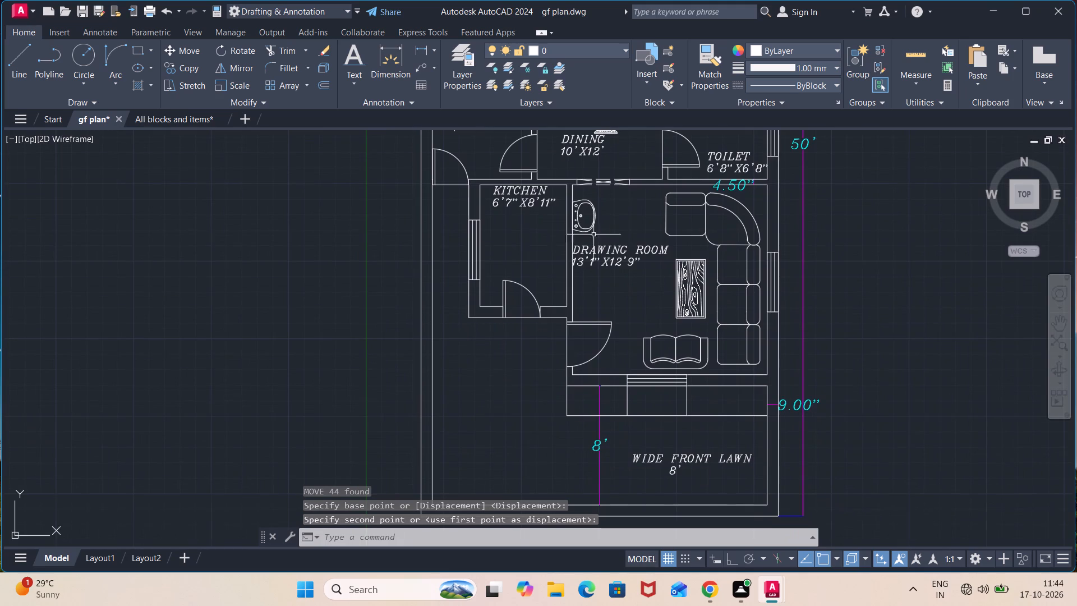
Move the KITCHEN 6'7"X8'11" label down inside the kitchen to just above the door.
{"action": "scroll", "coordinate": [514, 250], "scroll_direction": "up", "scroll_amount": 2}
{"action": "scroll", "coordinate": [508, 247], "scroll_direction": "down", "scroll_amount": 2}
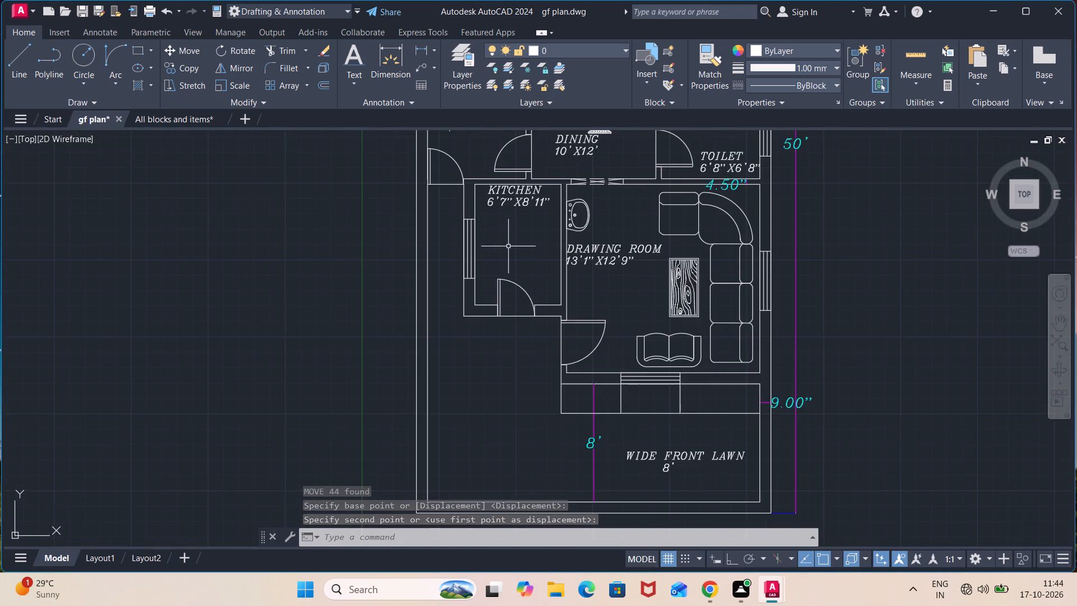
{"action": "middle_click_drag", "start_coordinate": [508, 246], "coordinate": [496, 301]}
{"action": "scroll", "coordinate": [496, 264], "scroll_direction": "up", "scroll_amount": 2}
{"action": "left_click", "coordinate": [516, 220]}
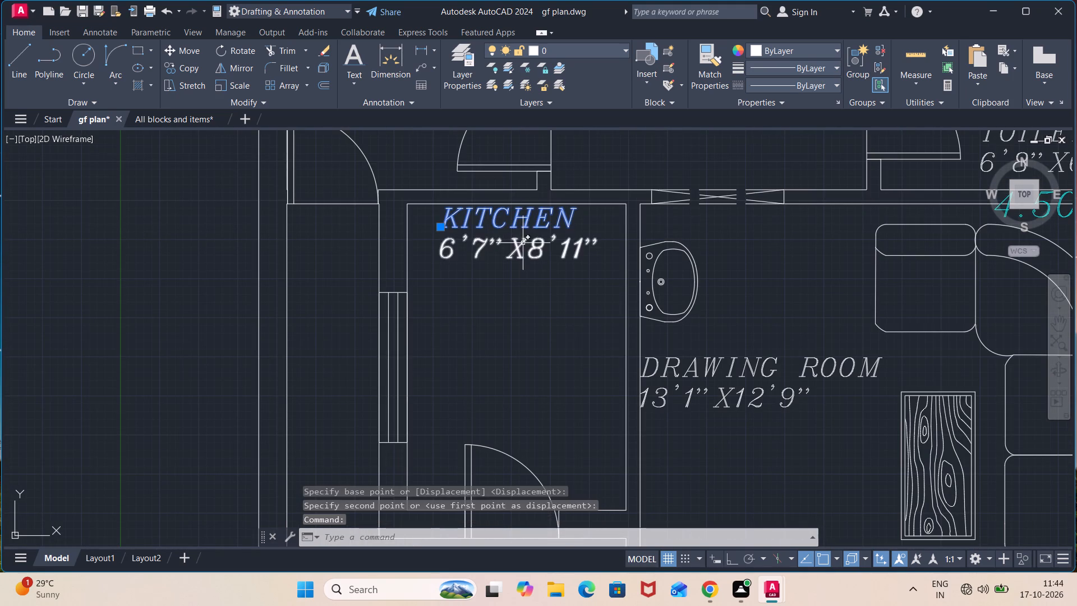
{"action": "left_click", "coordinate": [523, 244]}
{"action": "key", "text": "m"}
{"action": "key", "text": "Return"}
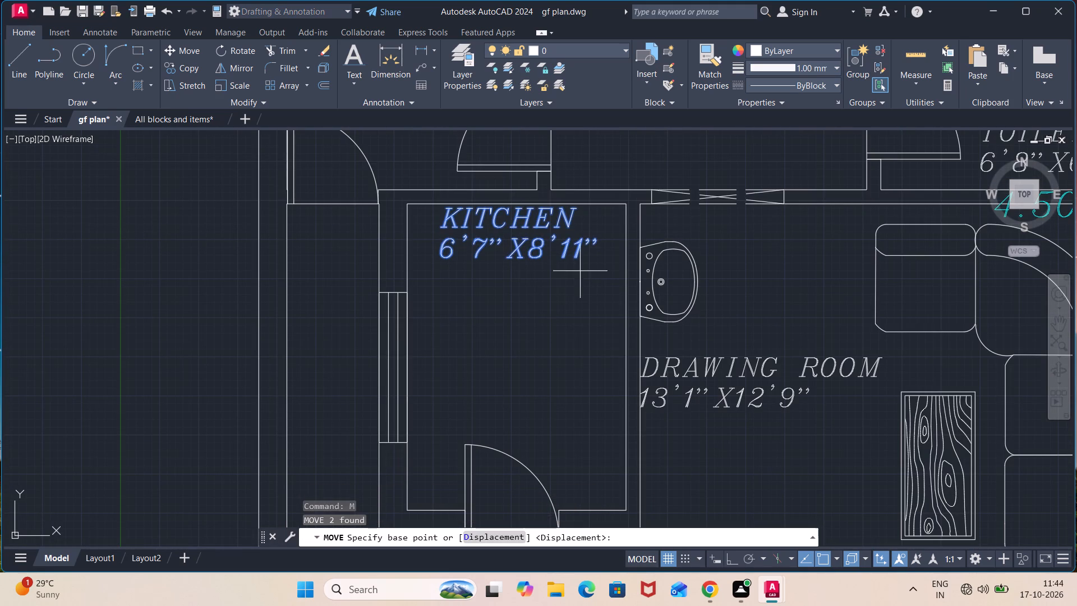
{"action": "left_click", "coordinate": [579, 254]}
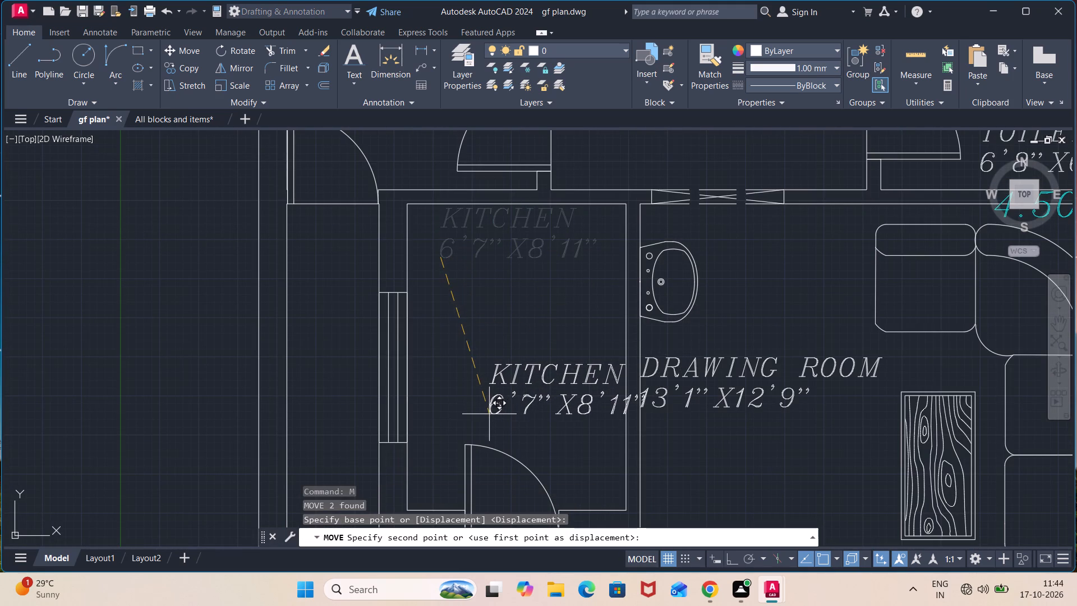
{"action": "left_click", "coordinate": [460, 413]}
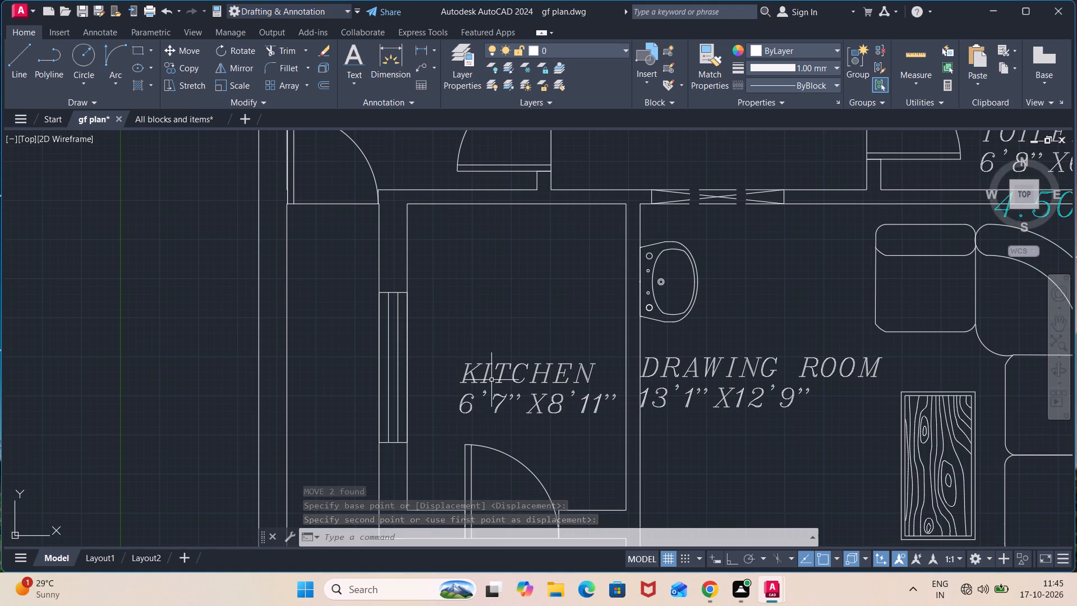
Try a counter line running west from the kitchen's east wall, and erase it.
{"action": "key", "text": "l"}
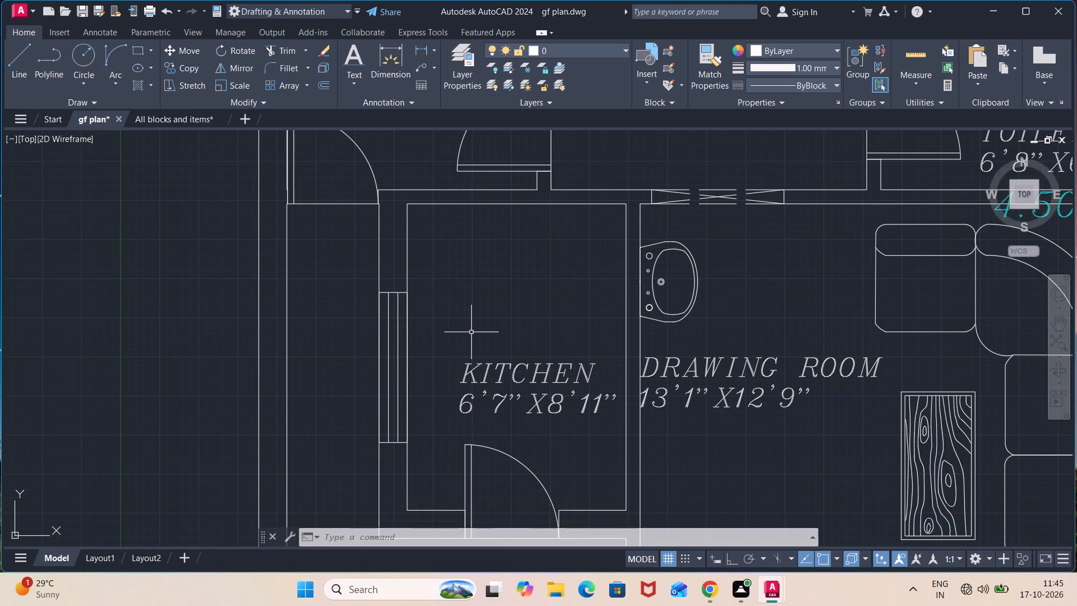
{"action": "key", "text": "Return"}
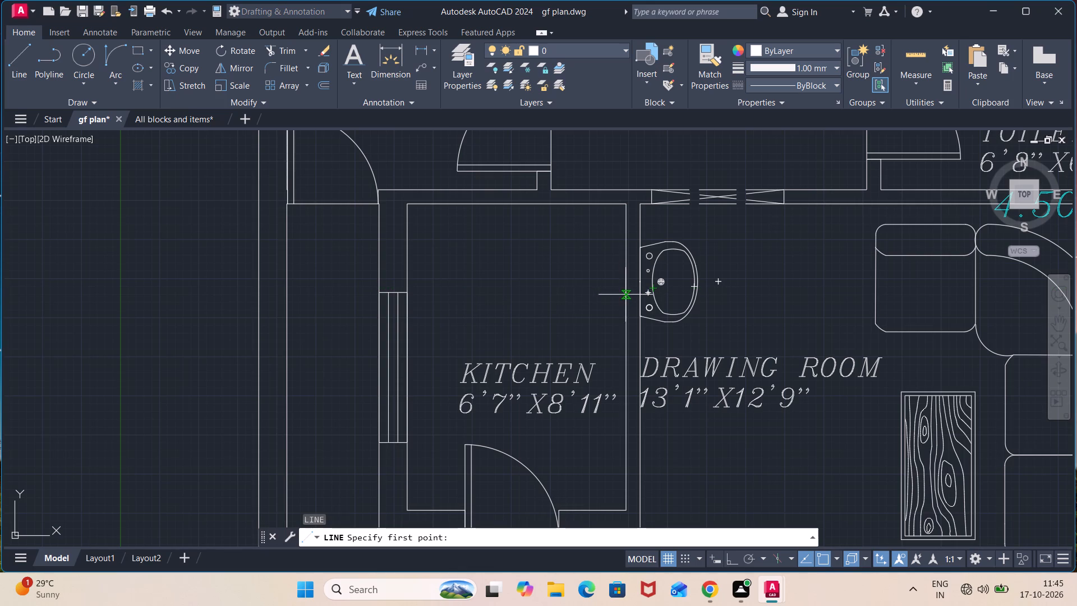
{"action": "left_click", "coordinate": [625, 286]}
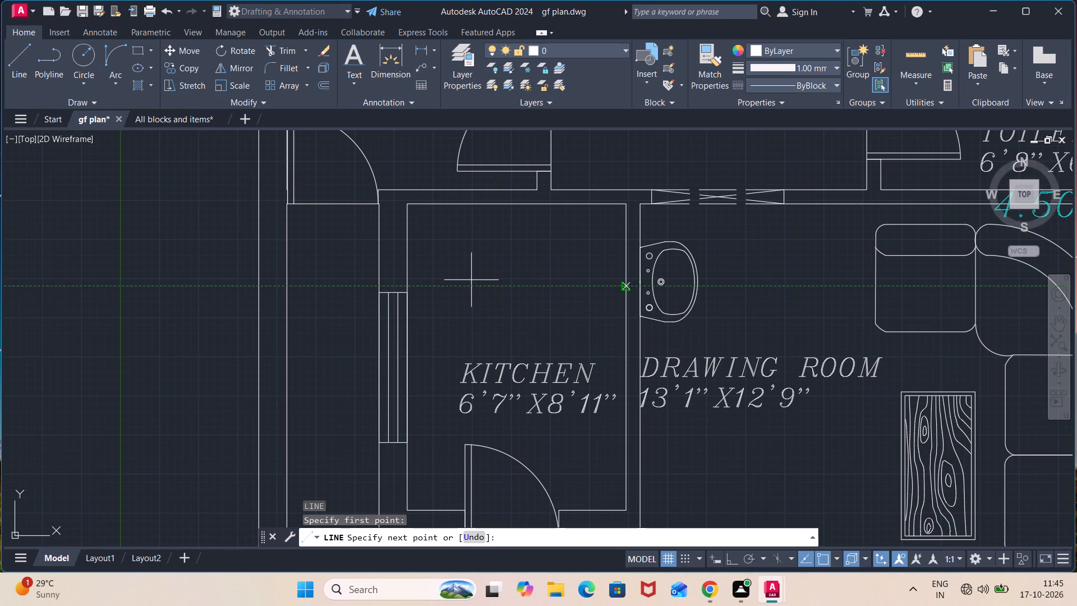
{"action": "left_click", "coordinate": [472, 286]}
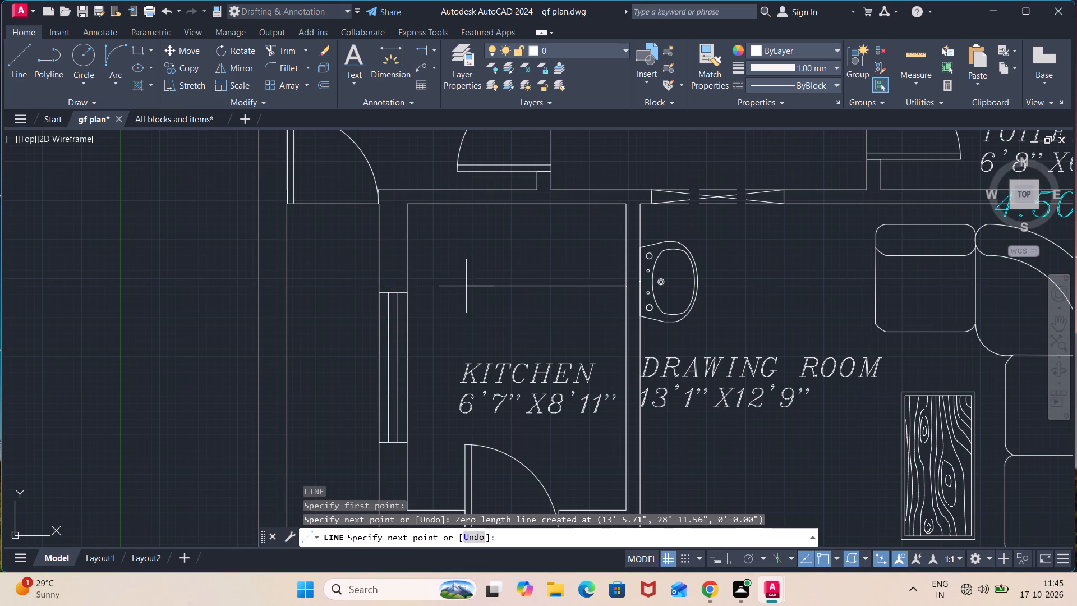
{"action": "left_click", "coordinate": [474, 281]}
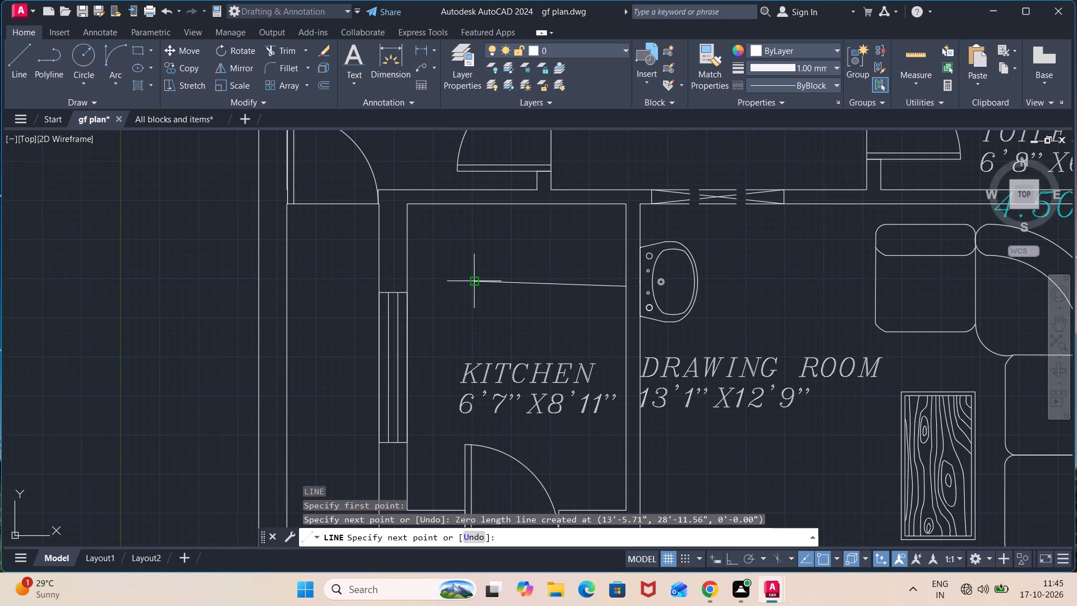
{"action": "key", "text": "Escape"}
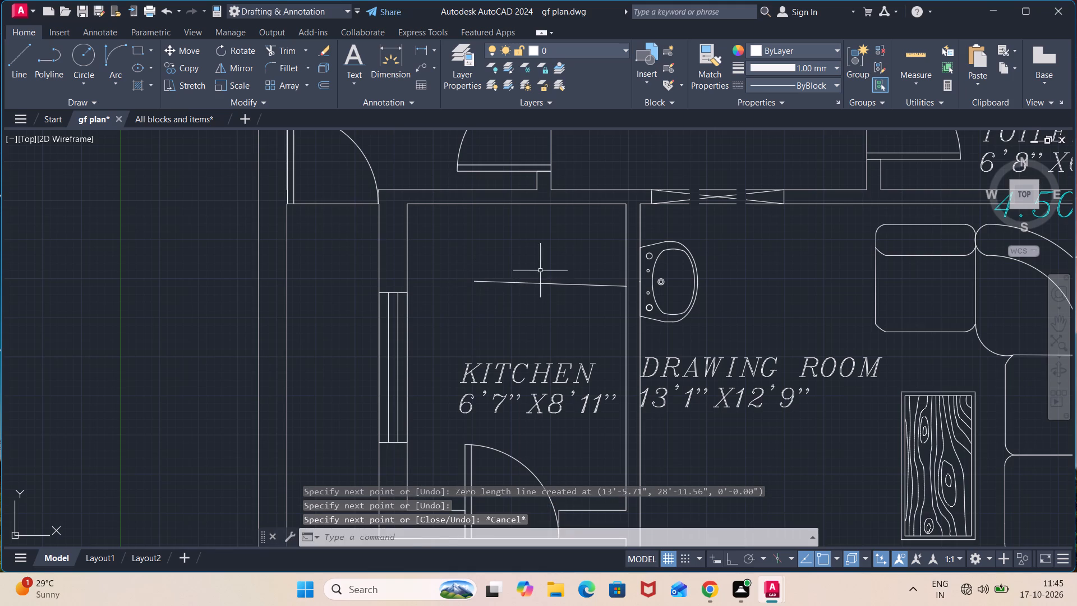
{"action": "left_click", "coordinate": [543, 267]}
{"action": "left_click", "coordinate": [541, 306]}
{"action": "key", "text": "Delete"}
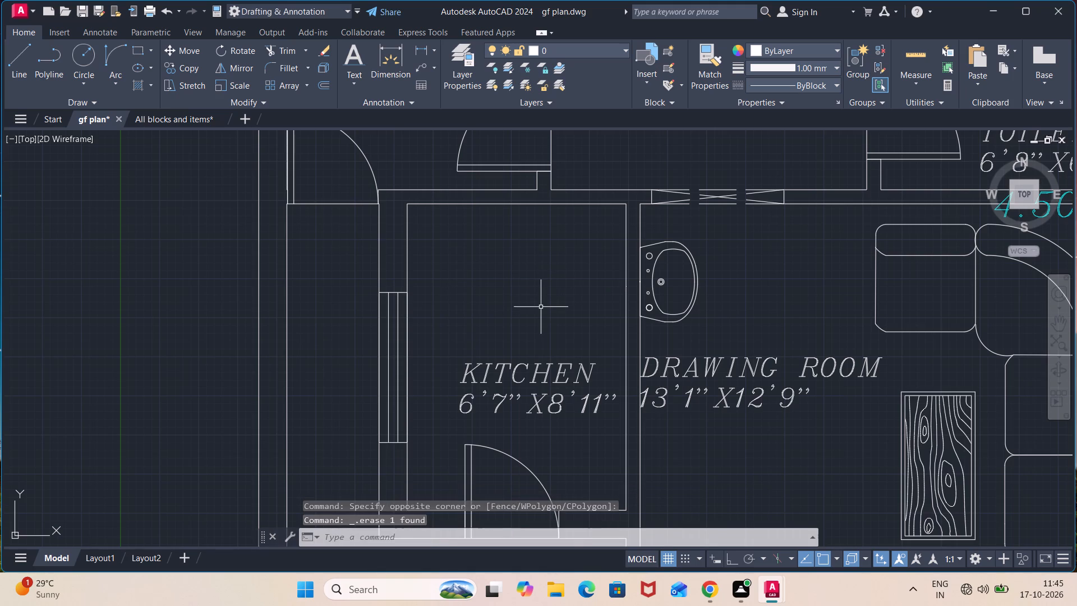
Draw the stepped kitchen counter edge: east from the west wall's window, about 2' north, and across to the east wall.
{"action": "key", "text": "l"}
{"action": "key", "text": "Return"}
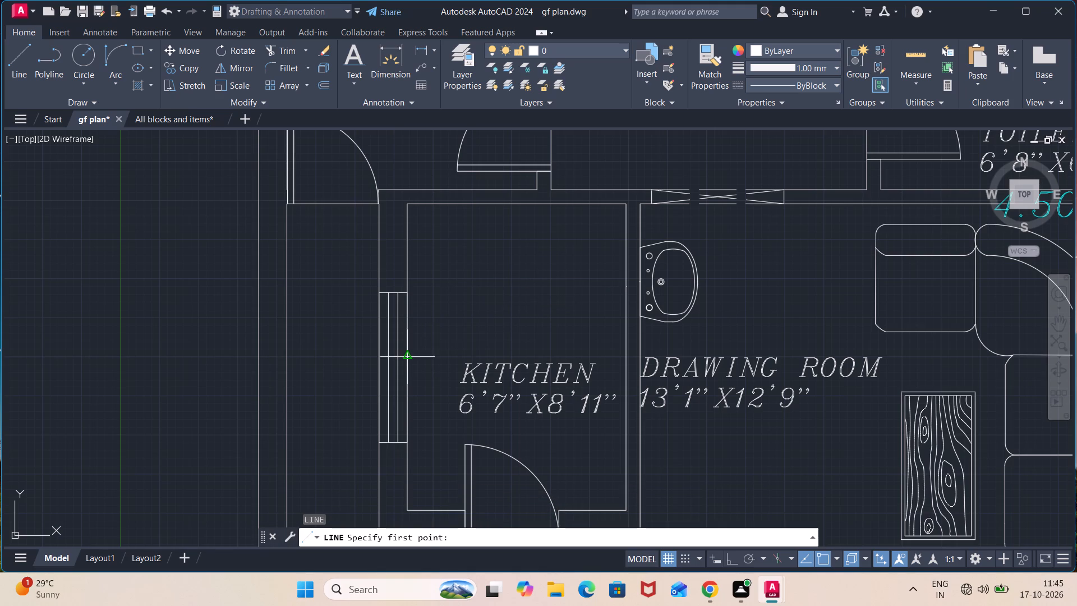
{"action": "left_click", "coordinate": [409, 353]}
{"action": "left_click", "coordinate": [470, 356]}
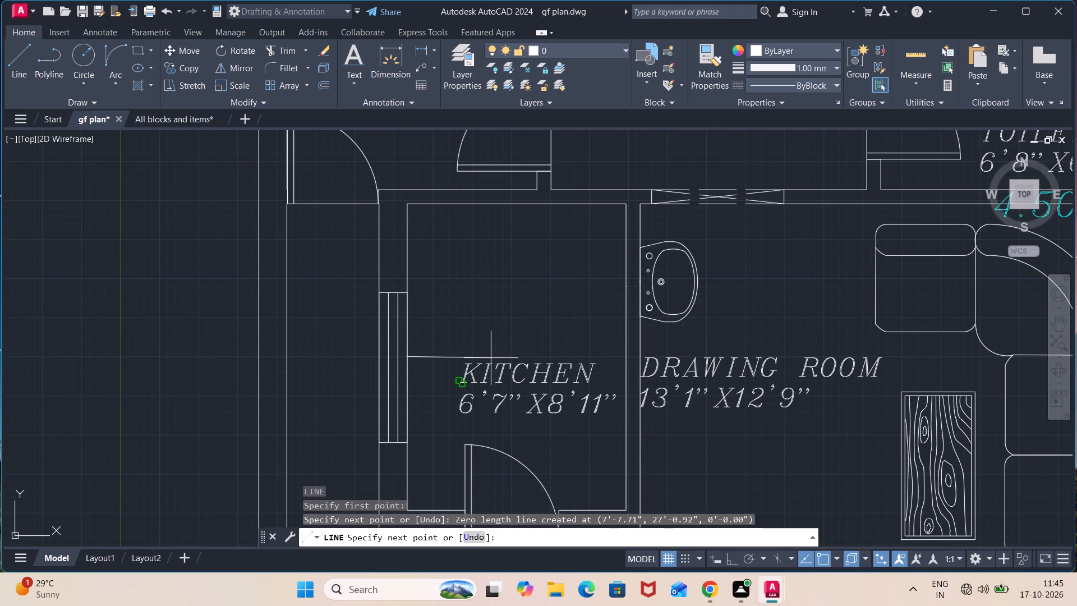
{"action": "scroll", "coordinate": [487, 350], "scroll_direction": "up", "scroll_amount": 2}
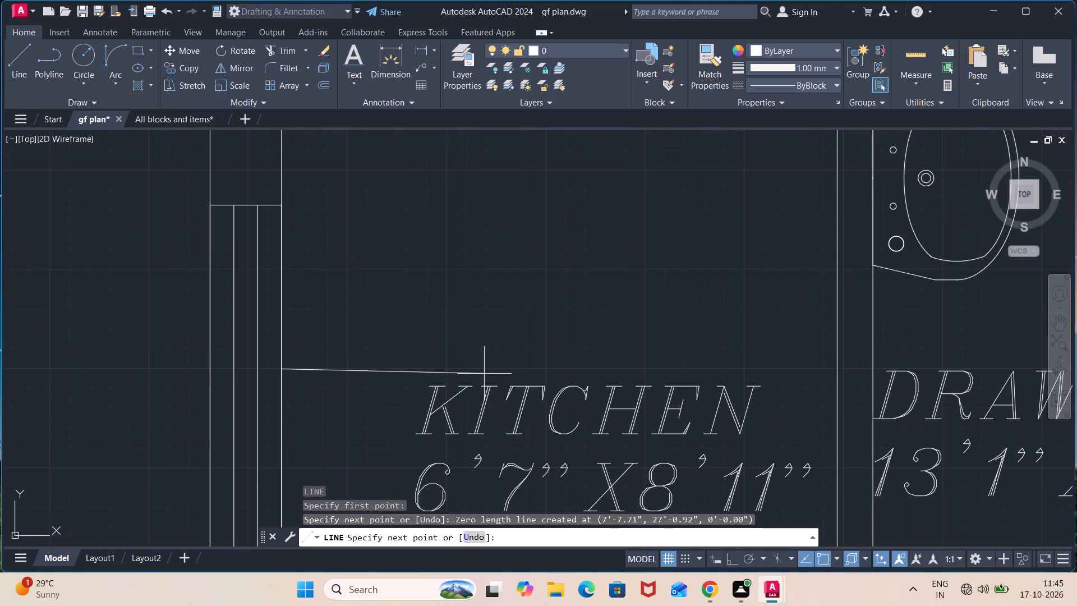
{"action": "key", "text": "F8"}
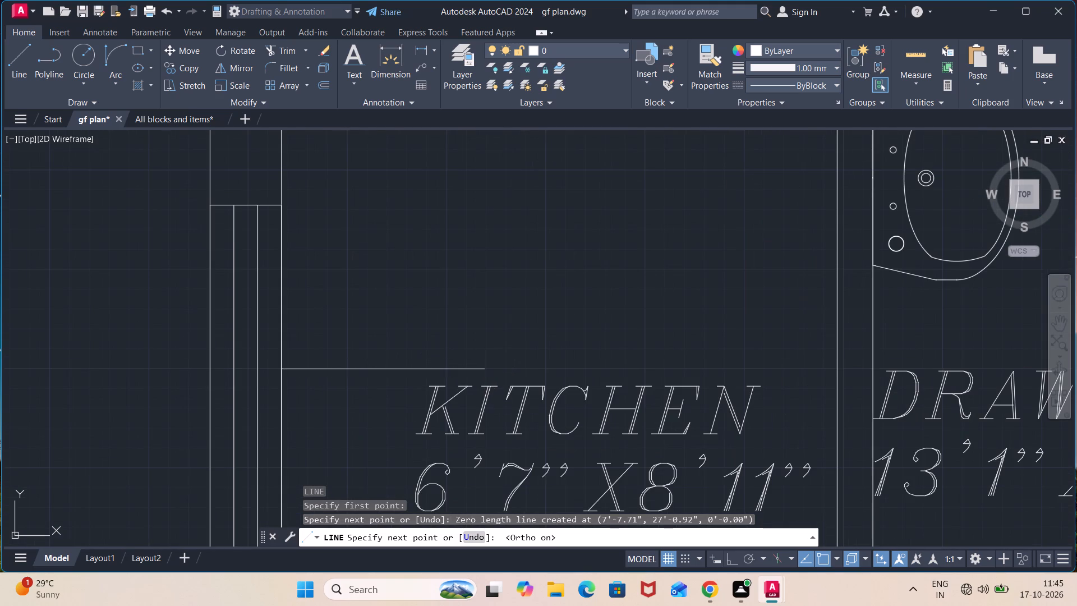
{"action": "left_click", "coordinate": [491, 371]}
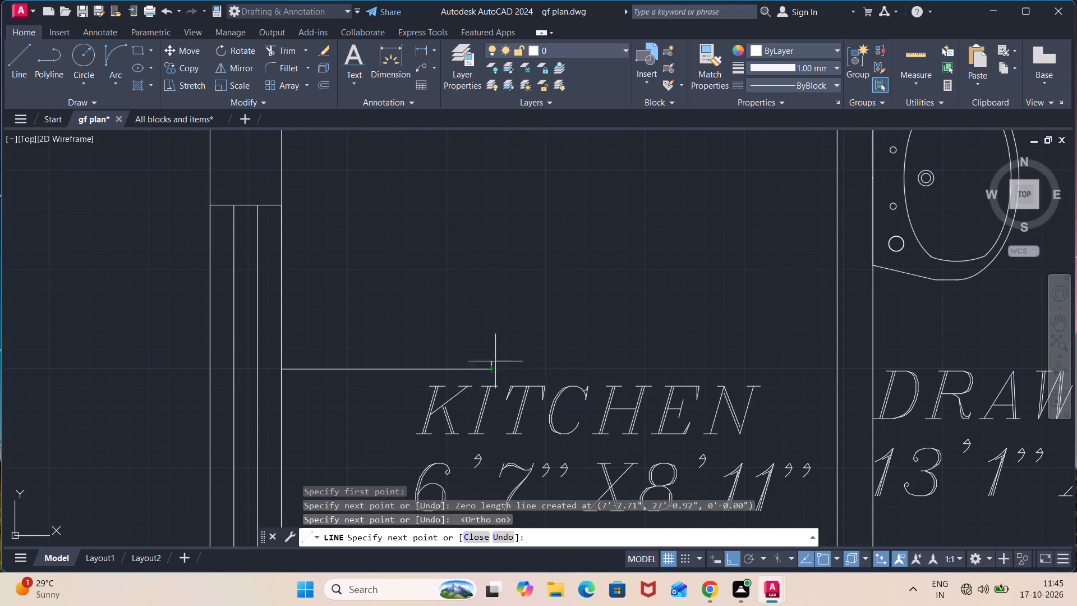
{"action": "scroll", "coordinate": [501, 282], "scroll_direction": "down", "scroll_amount": 2}
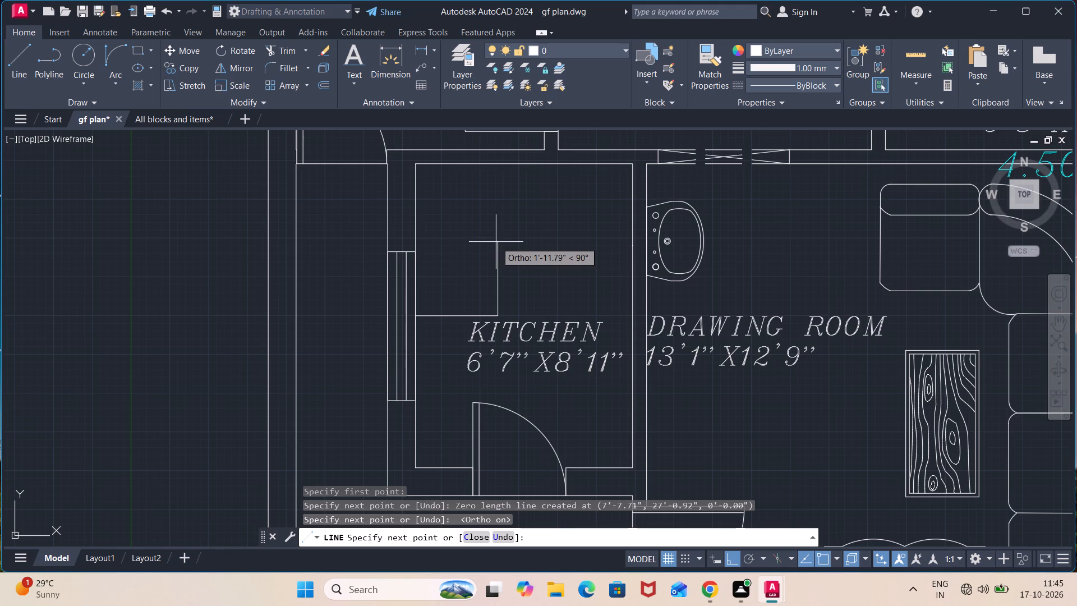
{"action": "left_click", "coordinate": [496, 242]}
{"action": "left_click", "coordinate": [628, 245]}
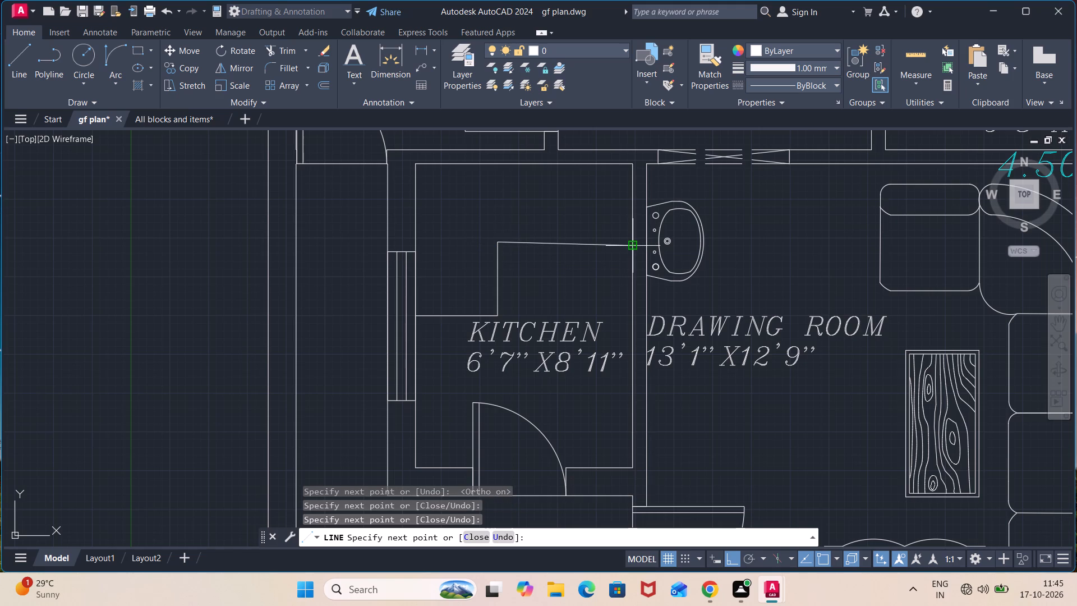
{"action": "key", "text": "Escape"}
Replace the slanted counter segment with a horizontal line from the counter's inner corner to the kitchen's east wall.
{"action": "left_click", "coordinate": [600, 239]}
{"action": "left_click", "coordinate": [593, 258]}
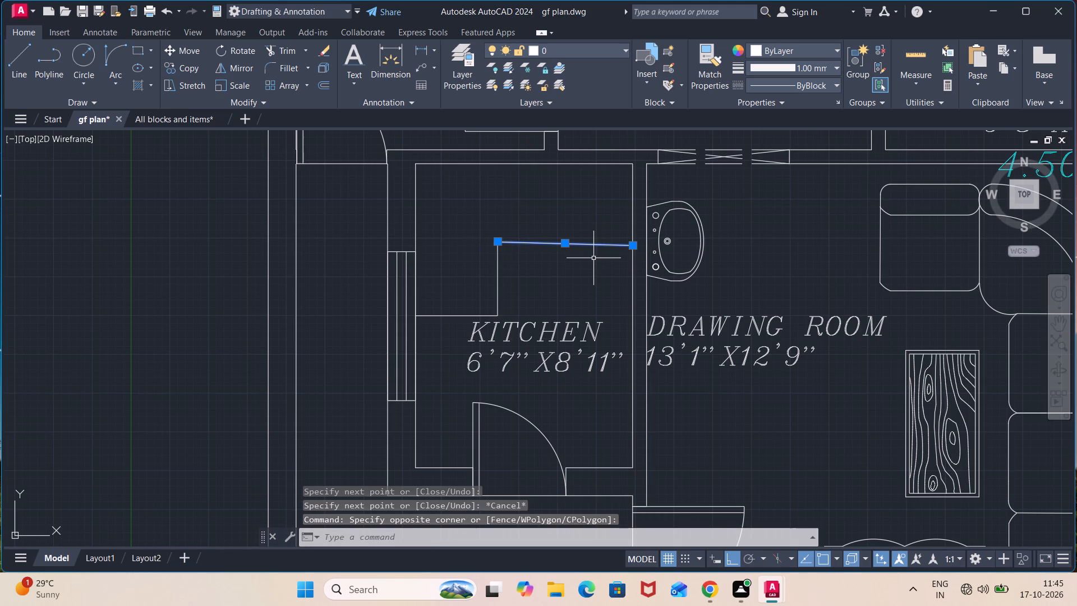
{"action": "key", "text": "Delete"}
{"action": "key", "text": "l"}
{"action": "key", "text": "Return"}
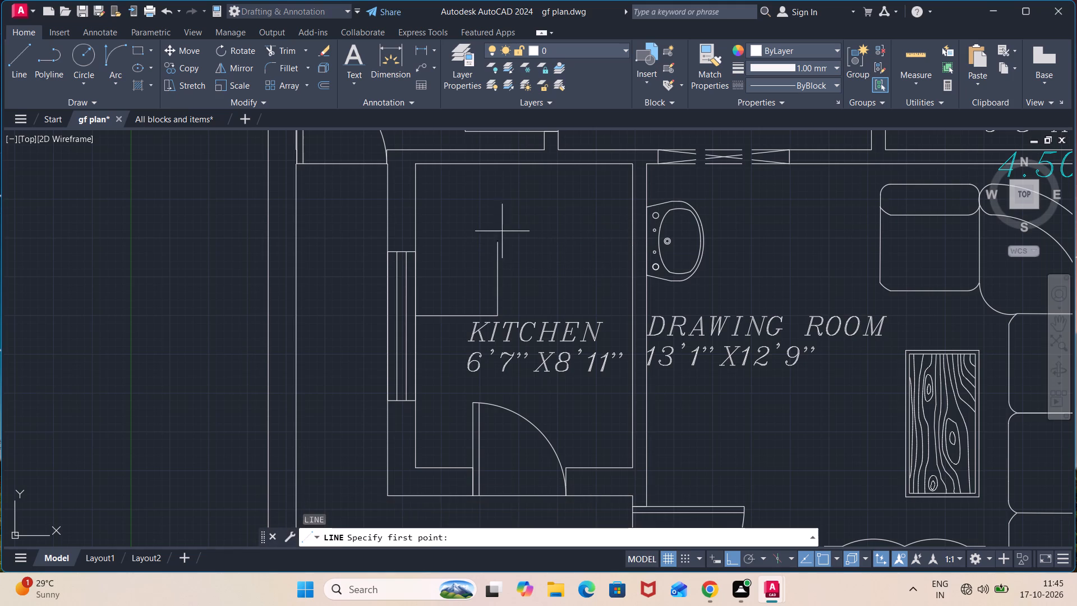
{"action": "left_click", "coordinate": [495, 242]}
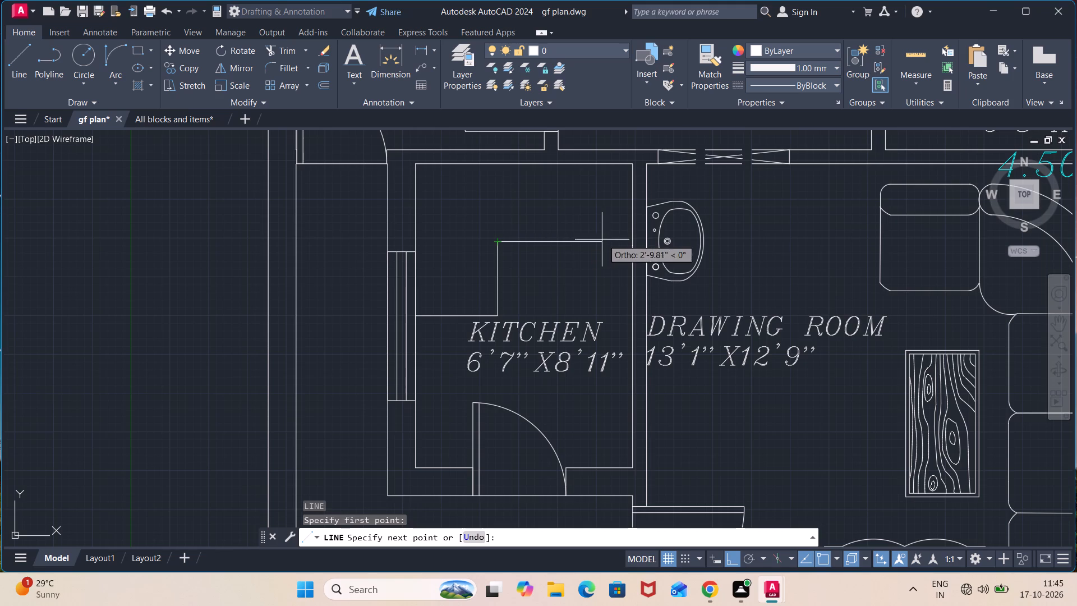
{"action": "scroll", "coordinate": [632, 244], "scroll_direction": "up", "scroll_amount": 2}
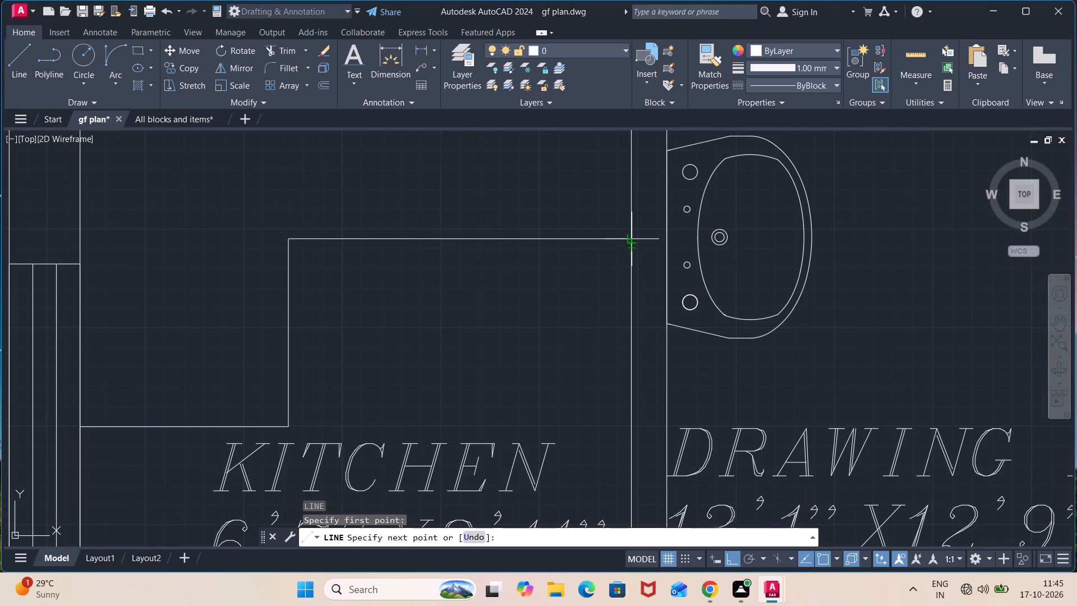
{"action": "left_click", "coordinate": [631, 237]}
{"action": "key", "text": "Escape"}
Copy the two-burner gas hob with the central grille from the kitchen symbols in the "All blocks and items" drawing.
{"action": "scroll", "coordinate": [508, 269], "scroll_direction": "down", "scroll_amount": 3}
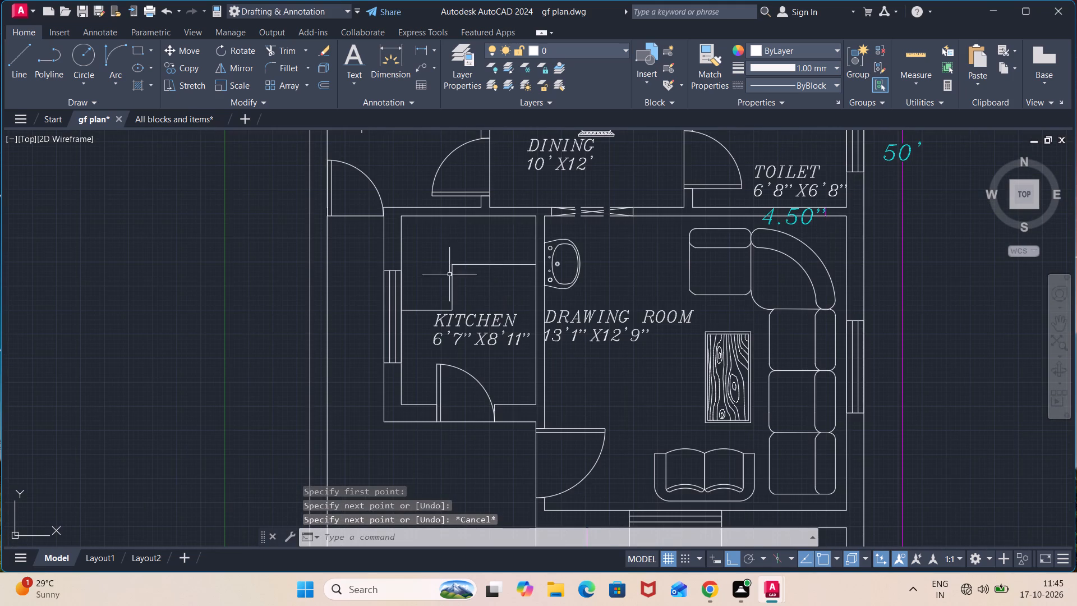
{"action": "left_click", "coordinate": [194, 120]}
{"action": "scroll", "coordinate": [392, 270], "scroll_direction": "down", "scroll_amount": 2}
{"action": "middle_click_drag", "start_coordinate": [400, 272], "coordinate": [704, 247]}
{"action": "middle_click_drag", "start_coordinate": [386, 210], "coordinate": [407, 367]}
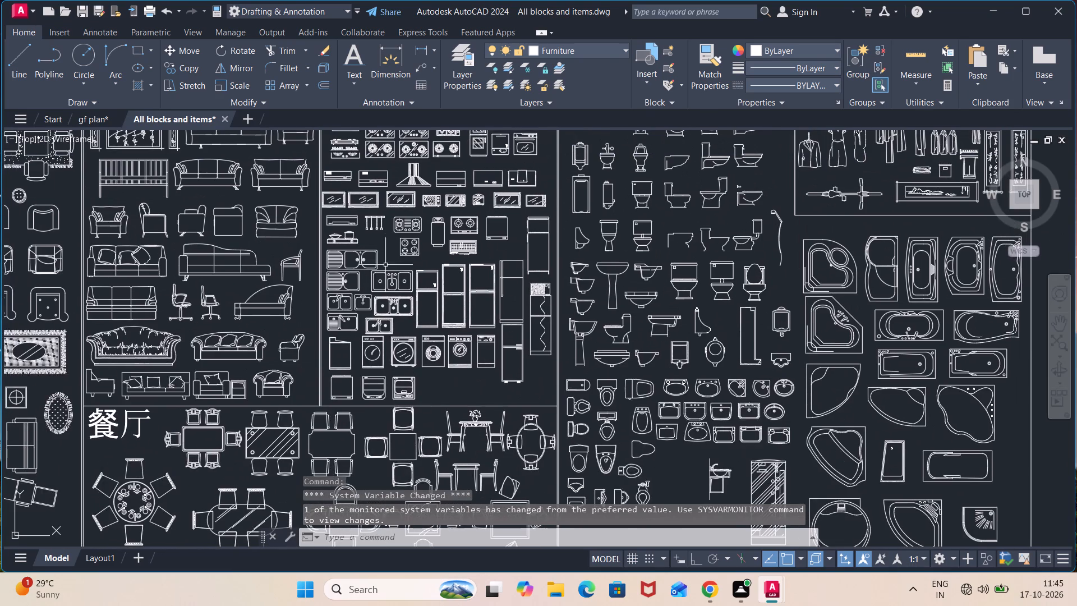
{"action": "middle_click_drag", "start_coordinate": [385, 259], "coordinate": [452, 221]}
{"action": "scroll", "coordinate": [399, 244], "scroll_direction": "up", "scroll_amount": 1}
{"action": "scroll", "coordinate": [452, 255], "scroll_direction": "up", "scroll_amount": 2}
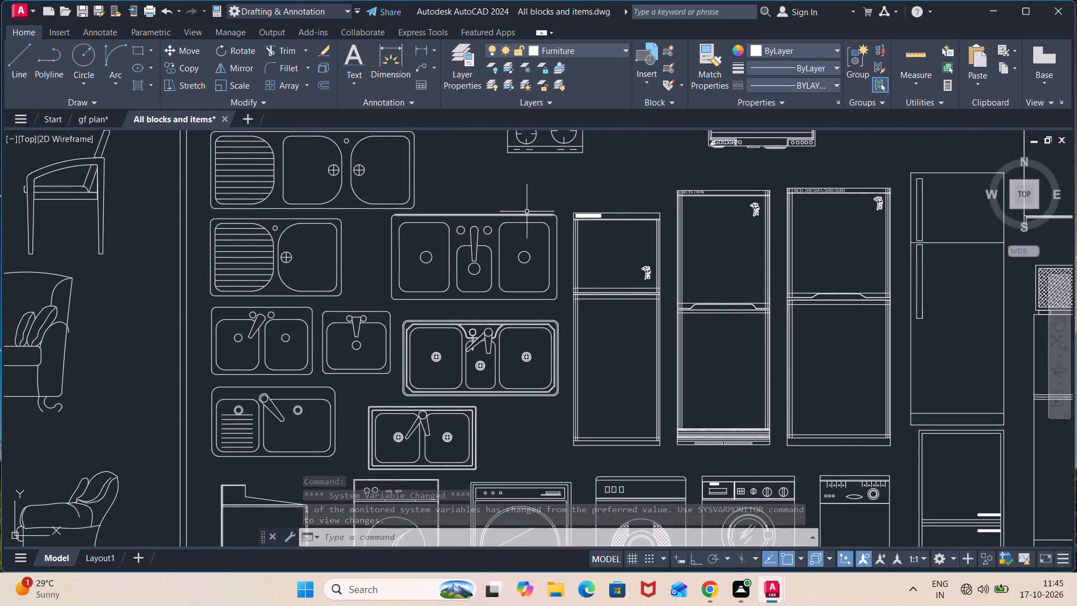
{"action": "middle_click_drag", "start_coordinate": [544, 203], "coordinate": [524, 365]}
{"action": "middle_click_drag", "start_coordinate": [535, 217], "coordinate": [543, 282]}
{"action": "scroll", "coordinate": [589, 206], "scroll_direction": "down", "scroll_amount": 2}
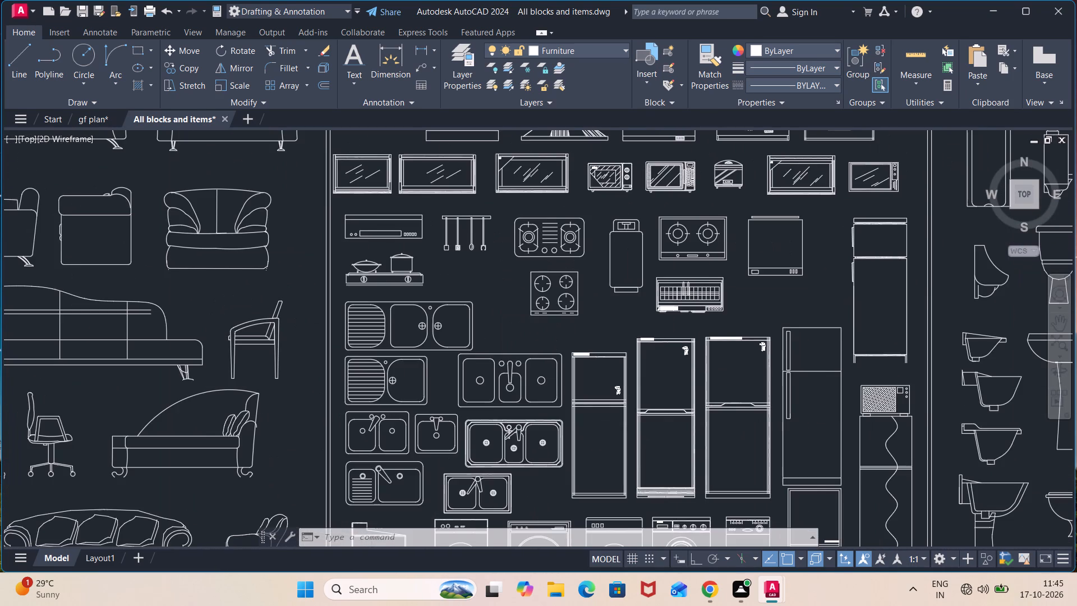
{"action": "left_click_drag", "start_coordinate": [590, 206], "coordinate": [591, 212]}
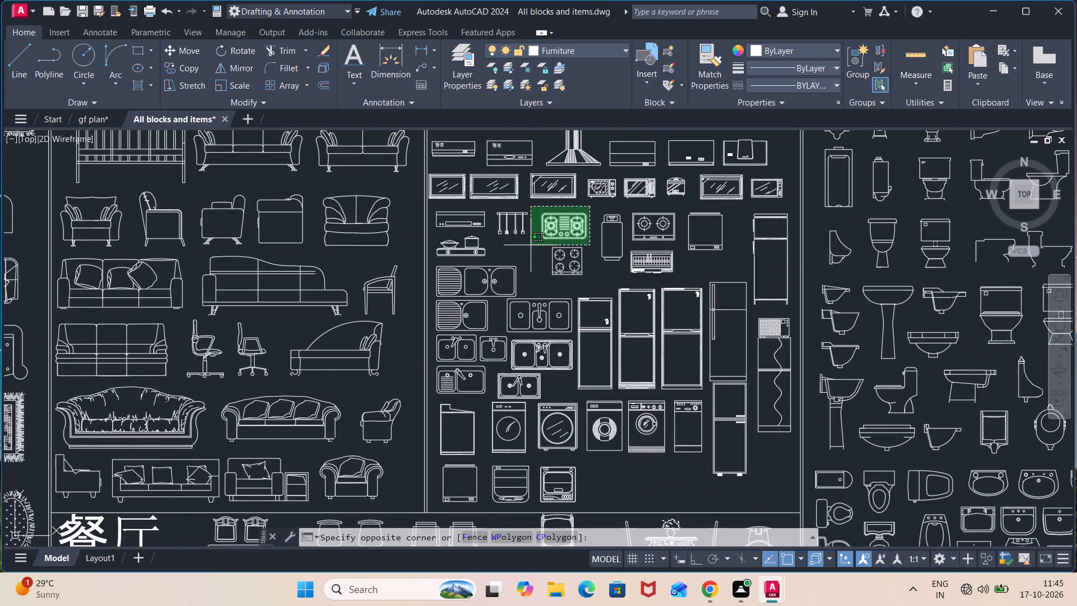
{"action": "left_click", "coordinate": [531, 242]}
{"action": "key", "text": "ctrl+c"}
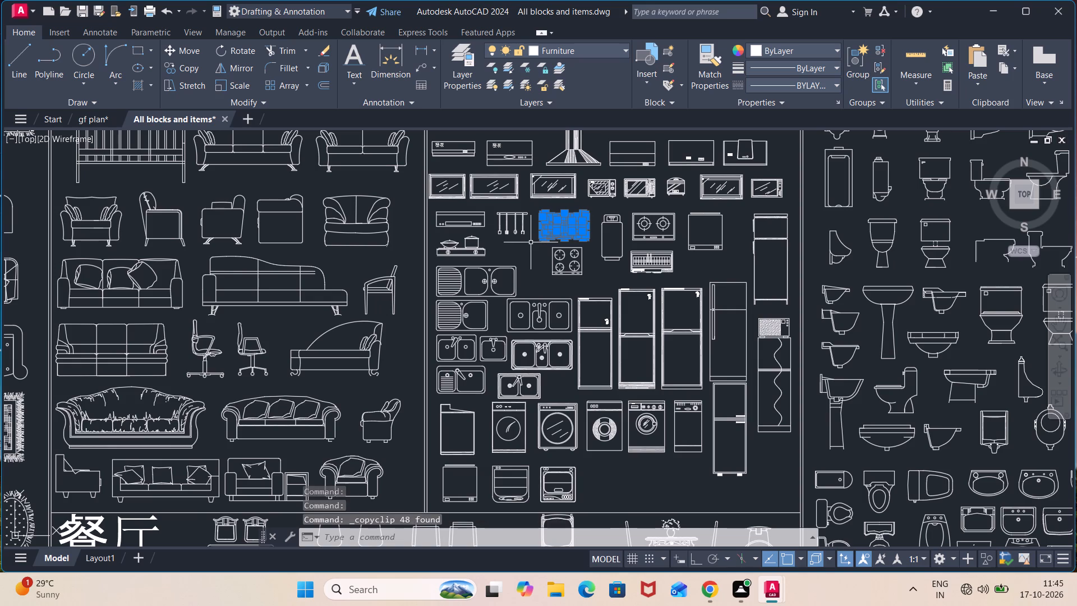
Paste the gas hob into the "gf plan" drawing, in the empty space west of the plot.
{"action": "left_click", "coordinate": [96, 122]}
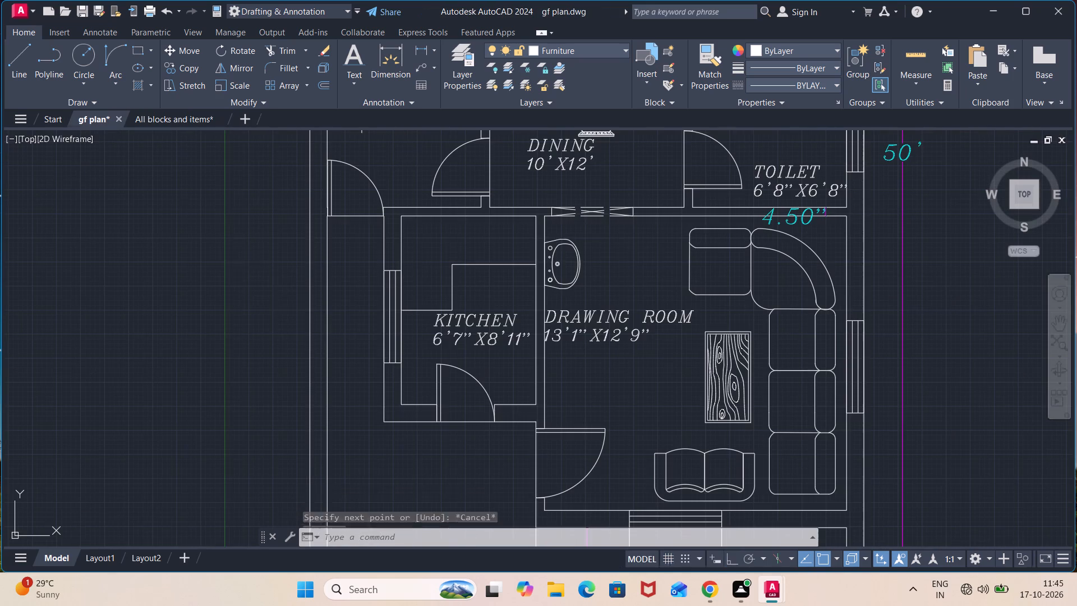
{"action": "key", "text": "ctrl+v"}
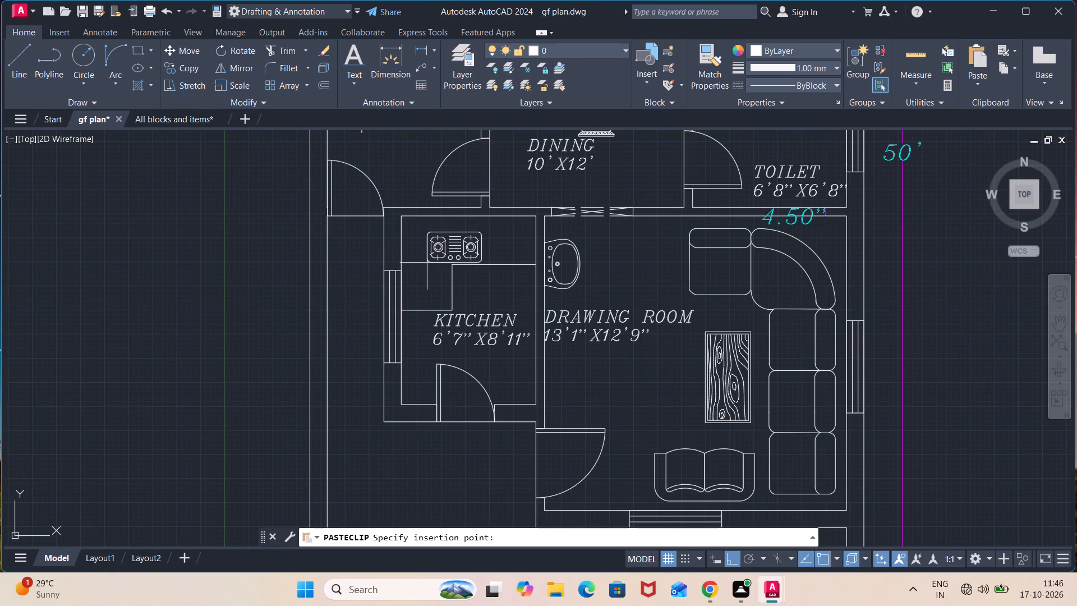
{"action": "left_click", "coordinate": [121, 303]}
Rotate the pasted gas hob 90° counterclockwise about its lower-left corner so its knobs face east.
{"action": "left_click", "coordinate": [192, 241]}
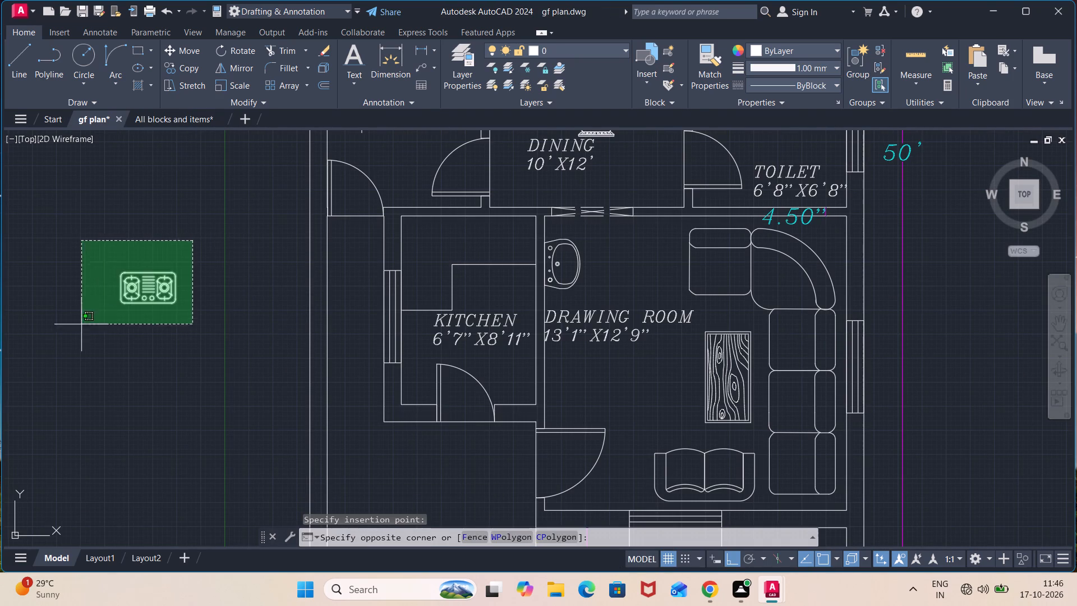
{"action": "left_click", "coordinate": [59, 336]}
{"action": "type", "text": "RO"}
{"action": "key", "text": "Return"}
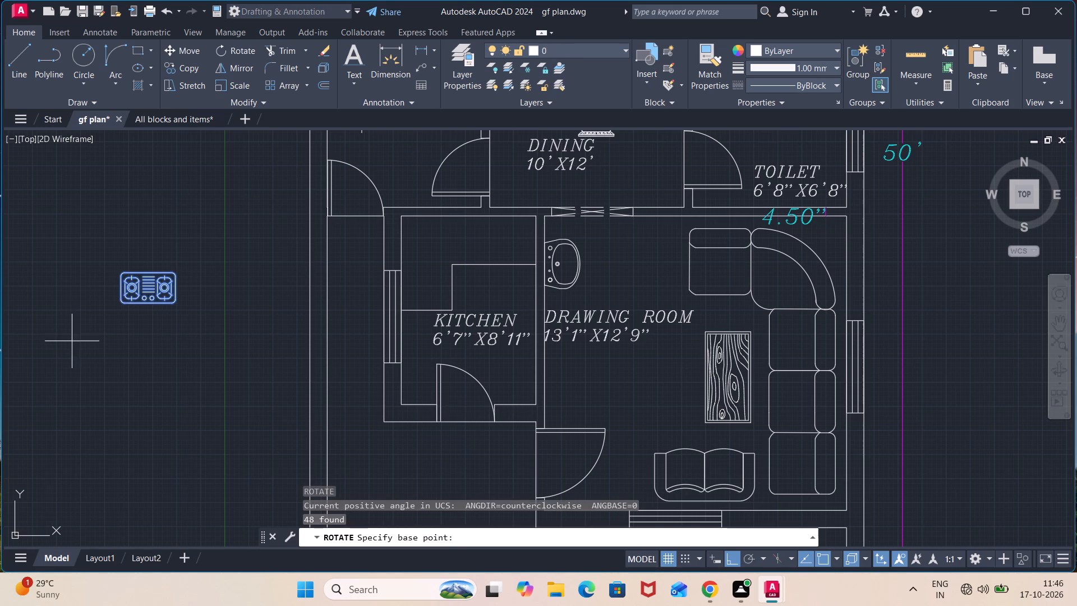
{"action": "left_click", "coordinate": [123, 305]}
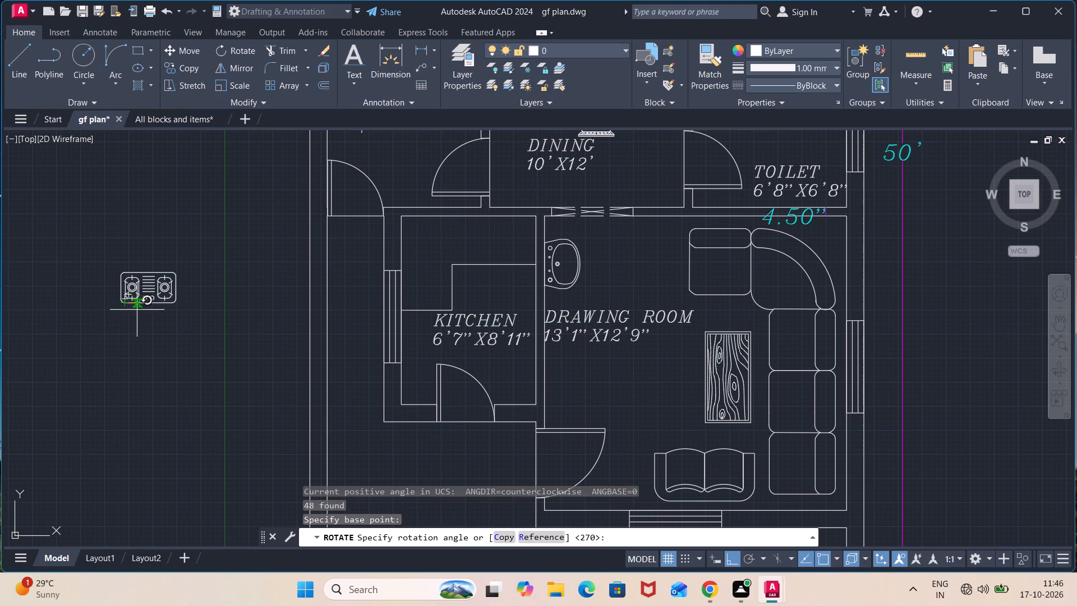
{"action": "left_click", "coordinate": [158, 219]}
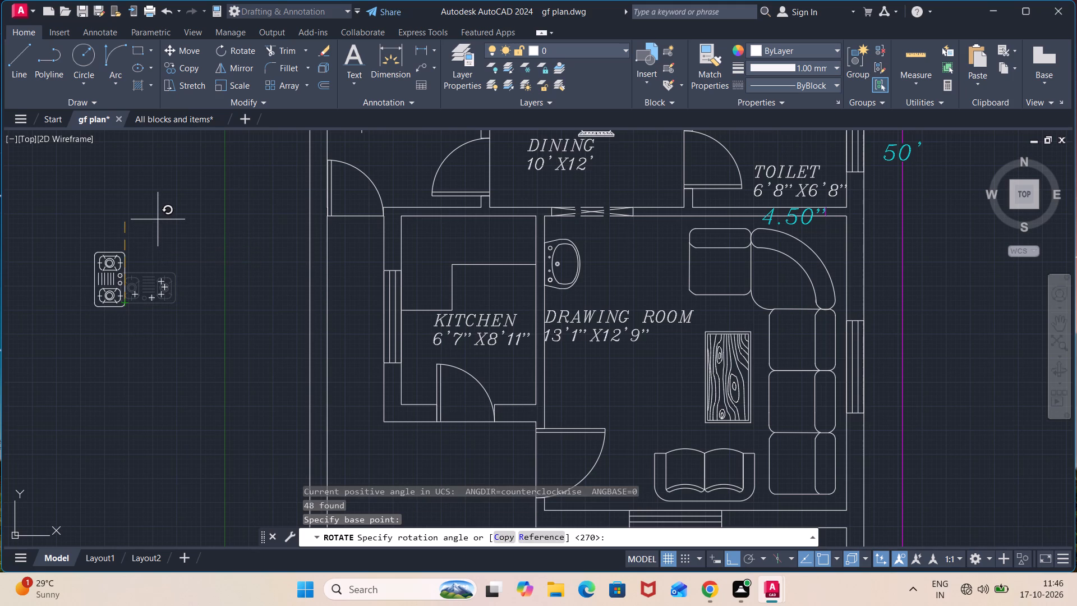
Move the rotated gas hob from outside the plot onto the west leg of the kitchen counter, with Ortho off.
{"action": "left_click", "coordinate": [143, 230]}
{"action": "left_click", "coordinate": [77, 328]}
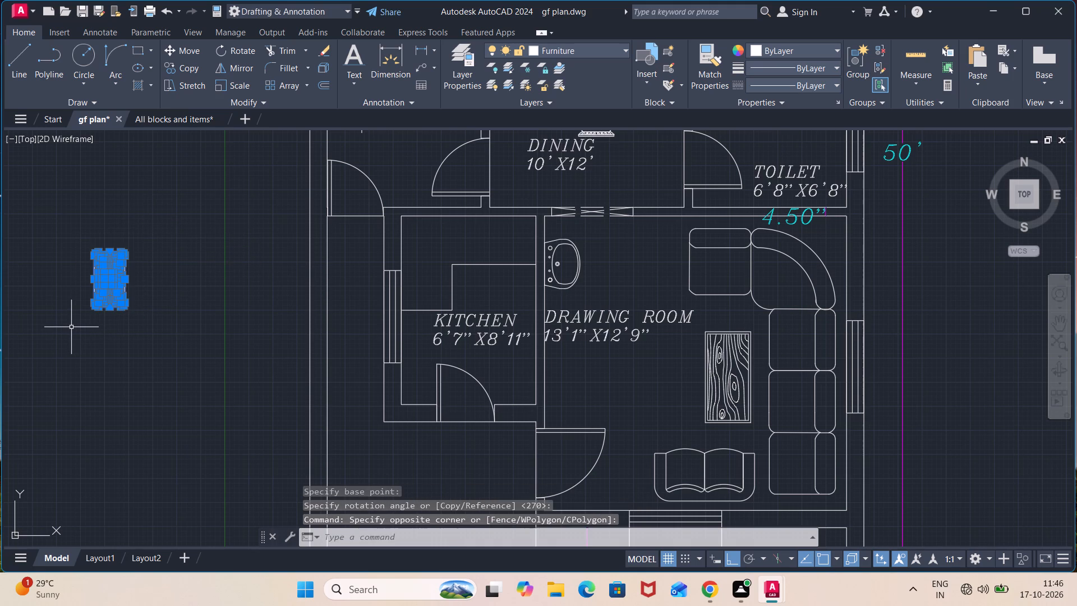
{"action": "key", "text": "m"}
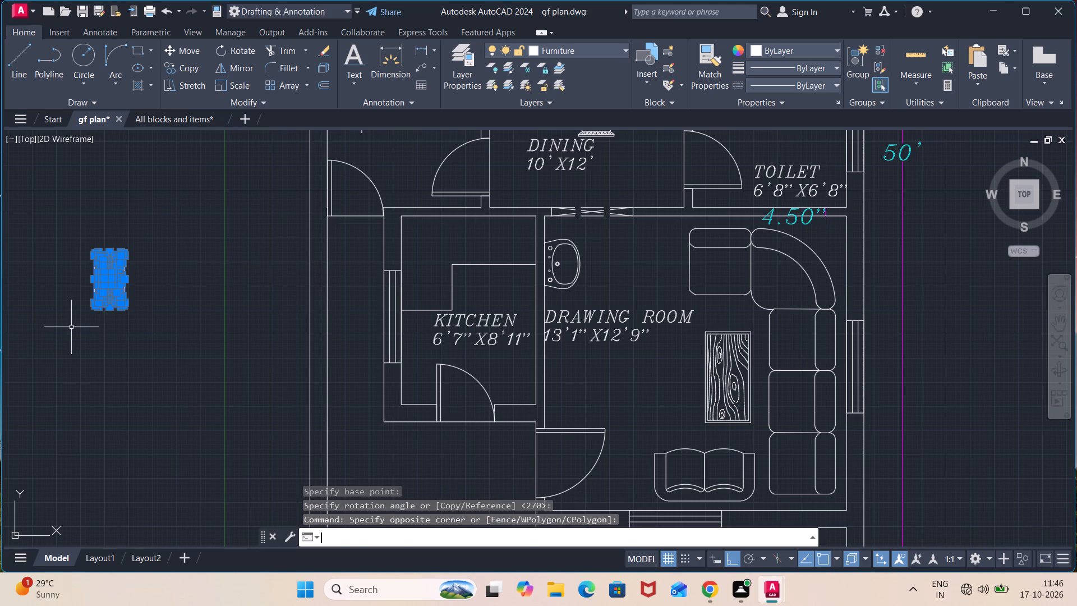
{"action": "key", "text": "Return"}
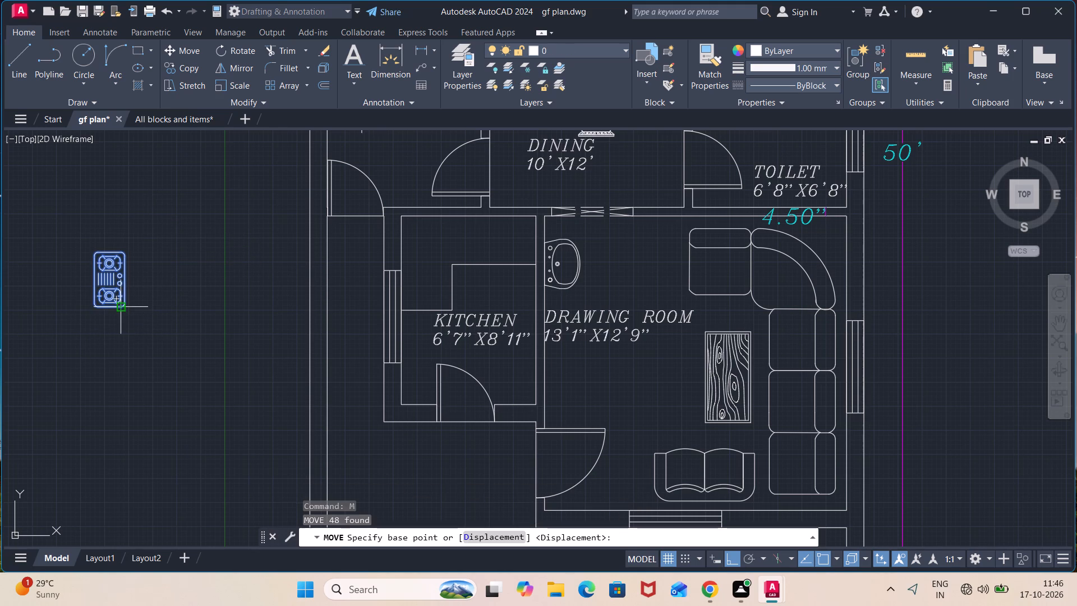
{"action": "left_click", "coordinate": [118, 307]}
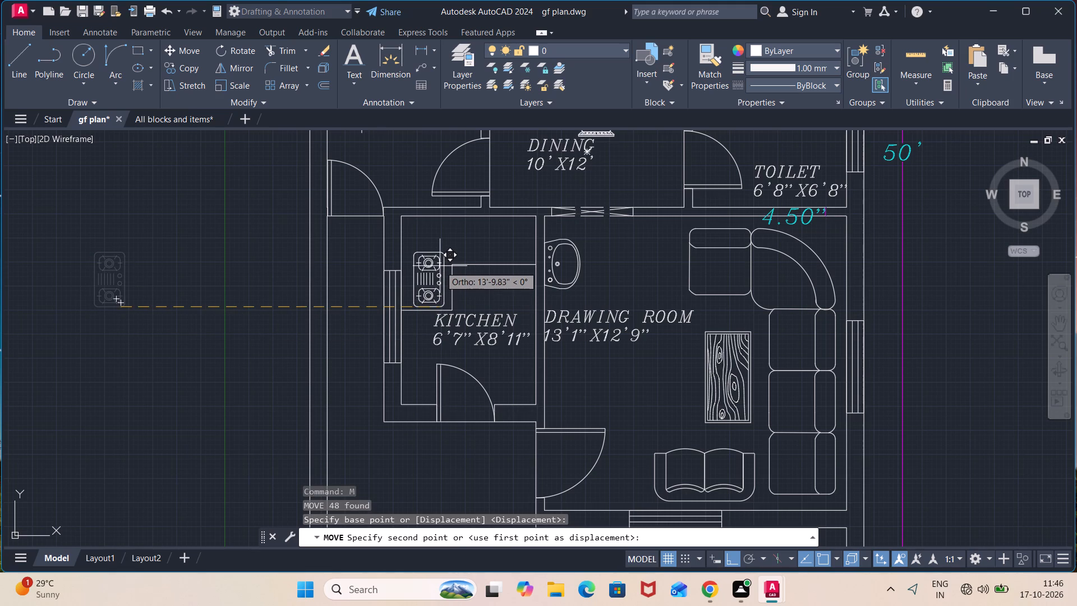
{"action": "key", "text": "F8"}
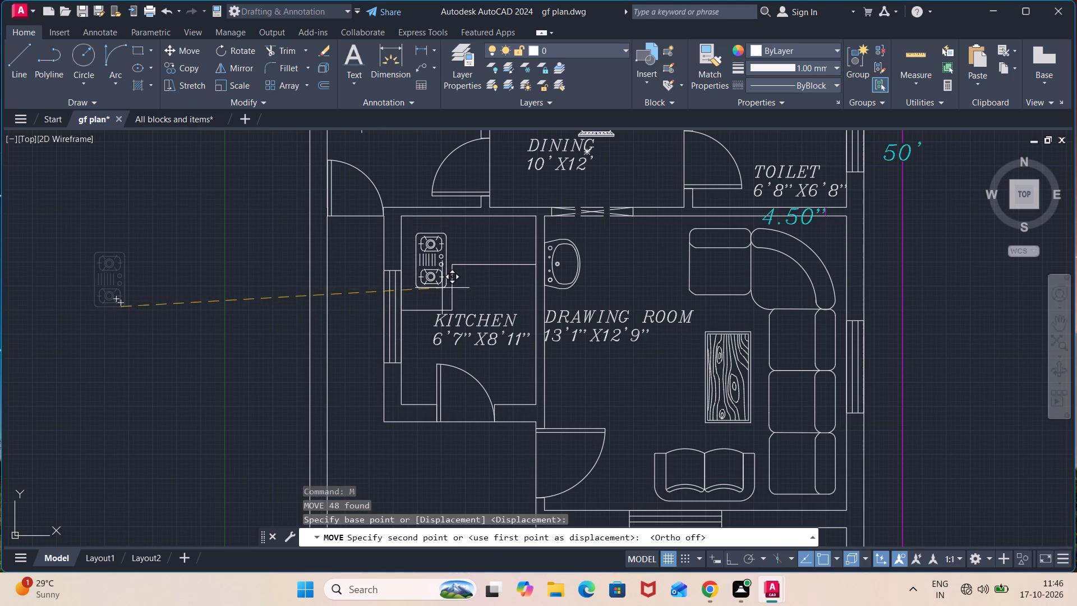
{"action": "left_click", "coordinate": [440, 302]}
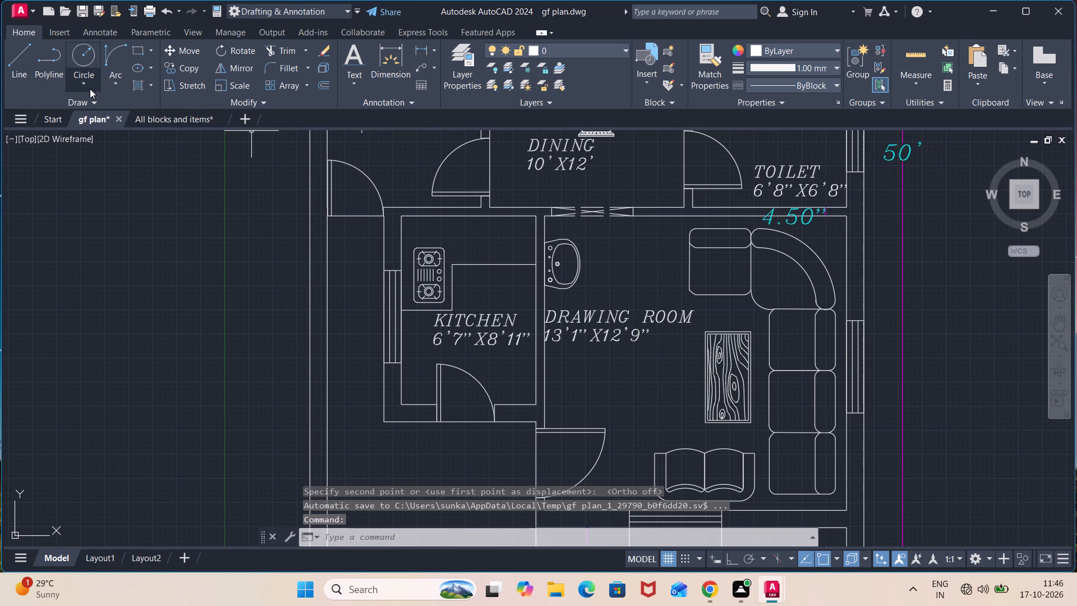
Copy the double-bowl sink with the small centre basin and thick rim from the kitchen symbols in the "All blocks and items" drawing.
{"action": "left_click", "coordinate": [171, 116]}
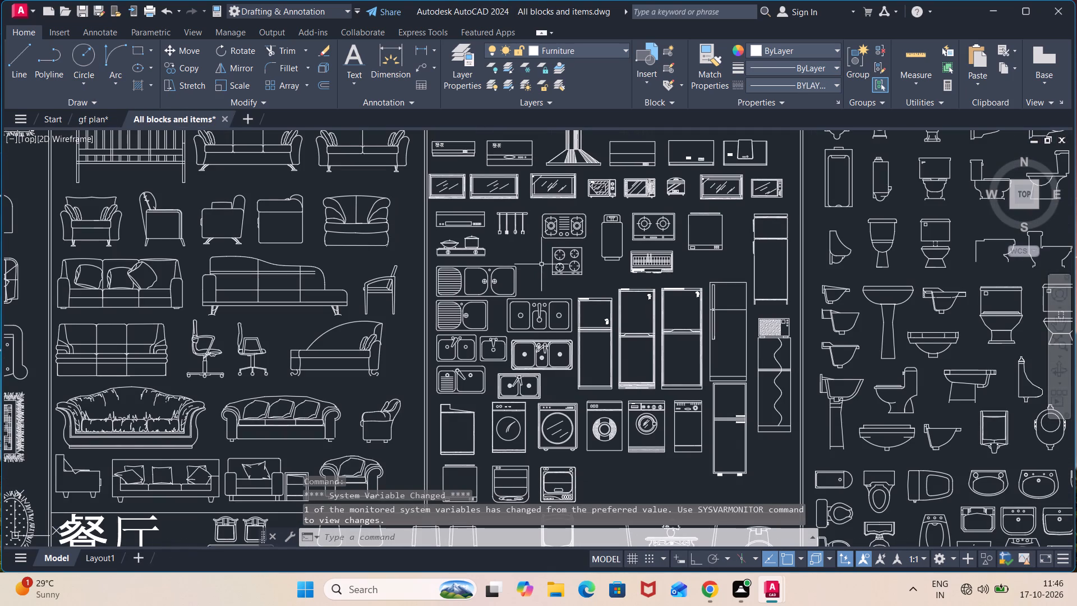
{"action": "middle_click_drag", "start_coordinate": [538, 299], "coordinate": [519, 222]}
{"action": "scroll", "coordinate": [540, 269], "scroll_direction": "up", "scroll_amount": 3}
{"action": "left_click", "coordinate": [555, 258]}
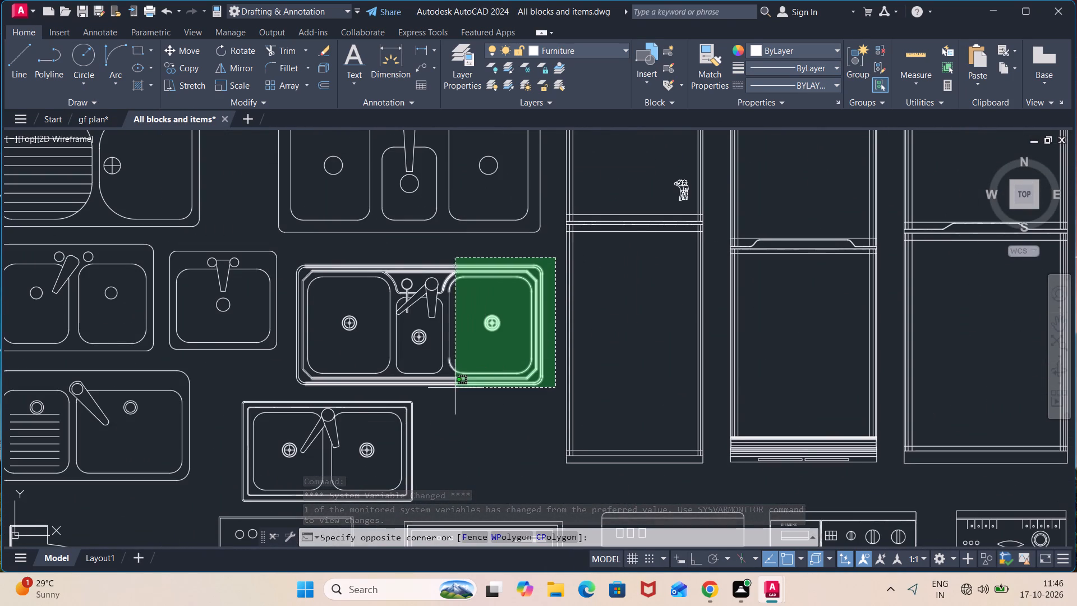
{"action": "left_click", "coordinate": [292, 389]}
{"action": "key", "text": "ctrl+c"}
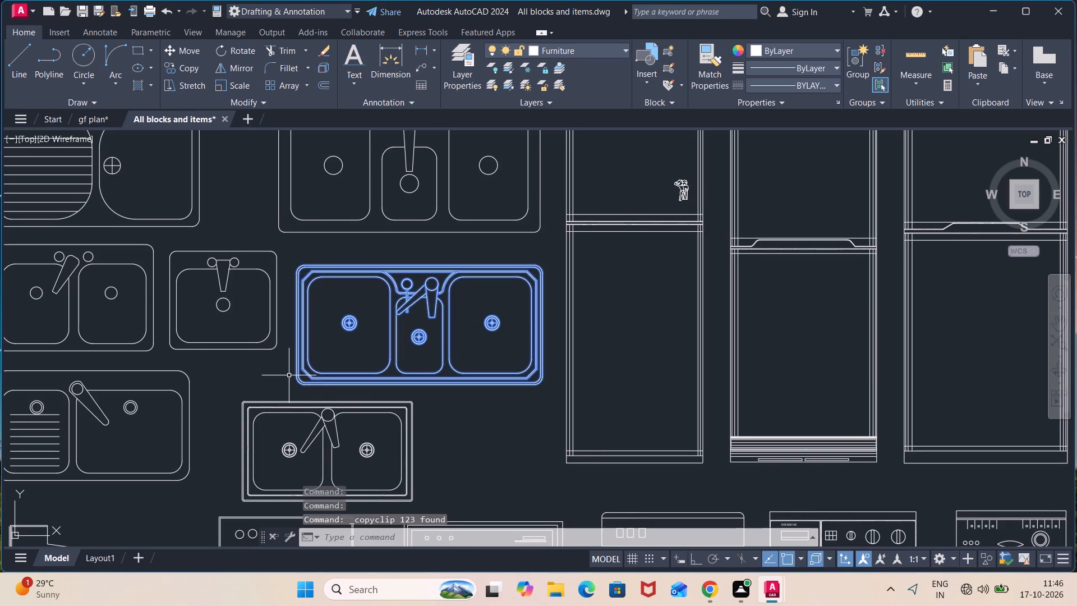
Paste the sink into the "gf plan" drawing on the kitchen counter's north leg, just east of the gas hob.
{"action": "left_click", "coordinate": [95, 118]}
{"action": "key", "text": "ctrl+v"}
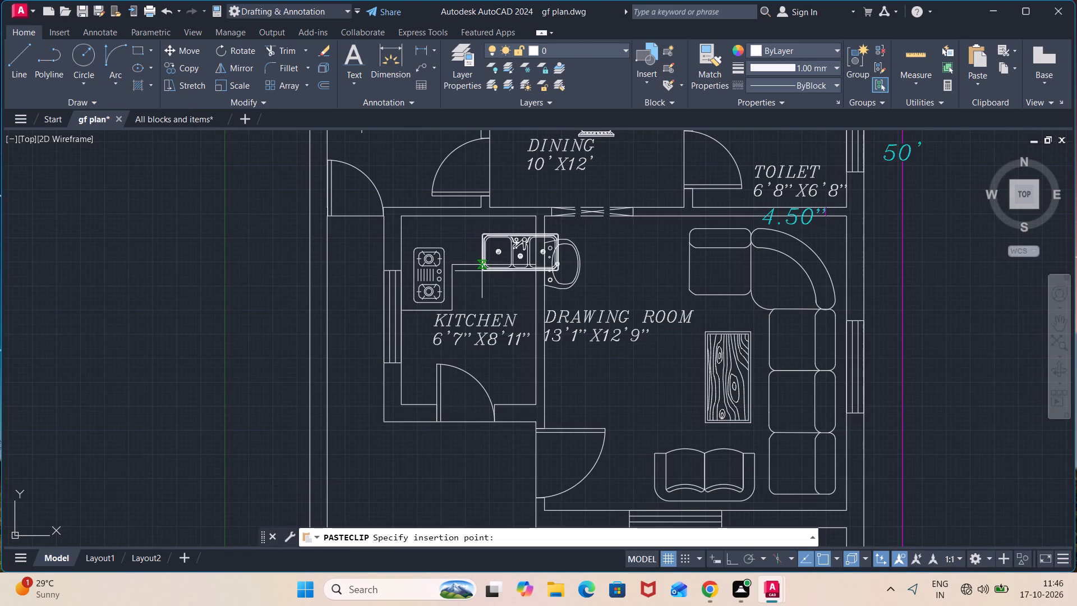
{"action": "scroll", "coordinate": [459, 256], "scroll_direction": "up", "scroll_amount": 1}
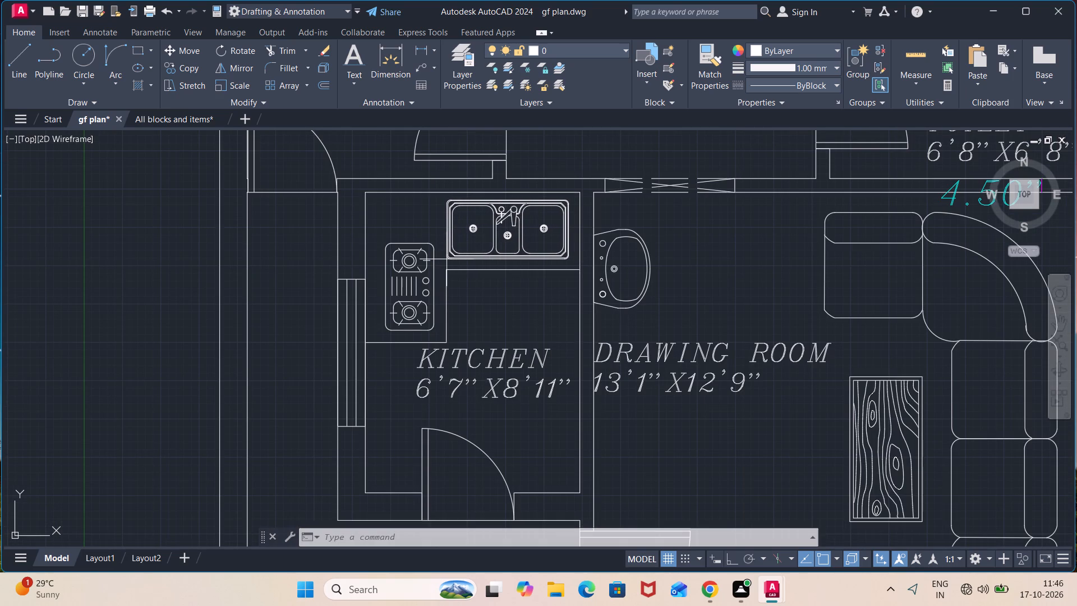
{"action": "left_click", "coordinate": [447, 259]}
Review the furnished ground floor plan from the front lawn up to the dining and staircase areas for missing items.
{"action": "scroll", "coordinate": [501, 299], "scroll_direction": "down", "scroll_amount": 1}
{"action": "middle_click_drag", "start_coordinate": [501, 299], "coordinate": [494, 232]}
{"action": "scroll", "coordinate": [501, 299], "scroll_direction": "down", "scroll_amount": 1}
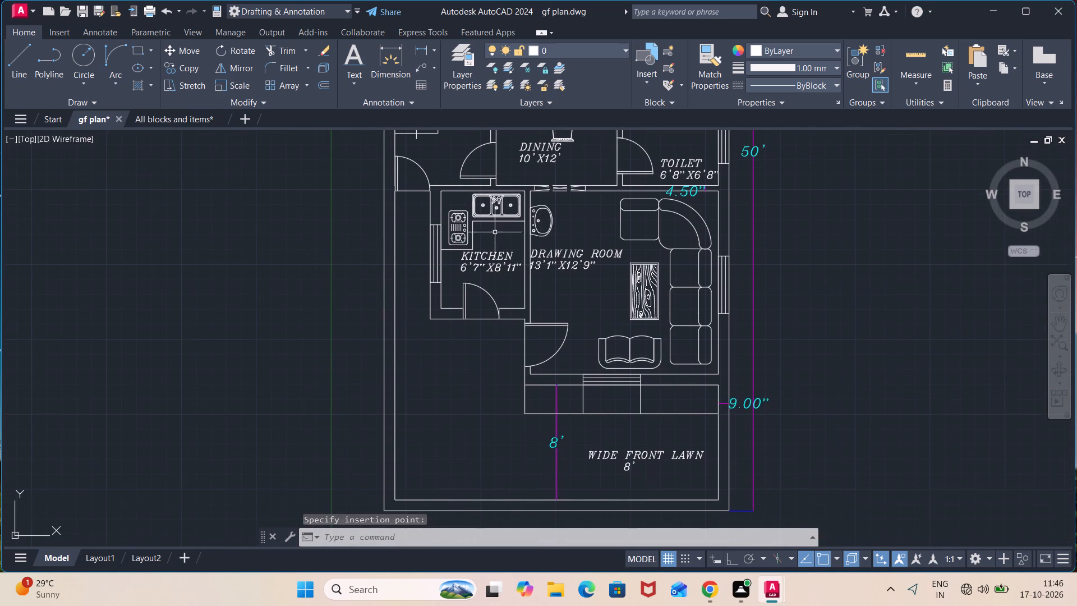
{"action": "middle_click_drag", "start_coordinate": [573, 232], "coordinate": [552, 301]}
{"action": "middle_click_drag", "start_coordinate": [583, 217], "coordinate": [582, 268]}
{"action": "middle_click_drag", "start_coordinate": [653, 261], "coordinate": [644, 293]}
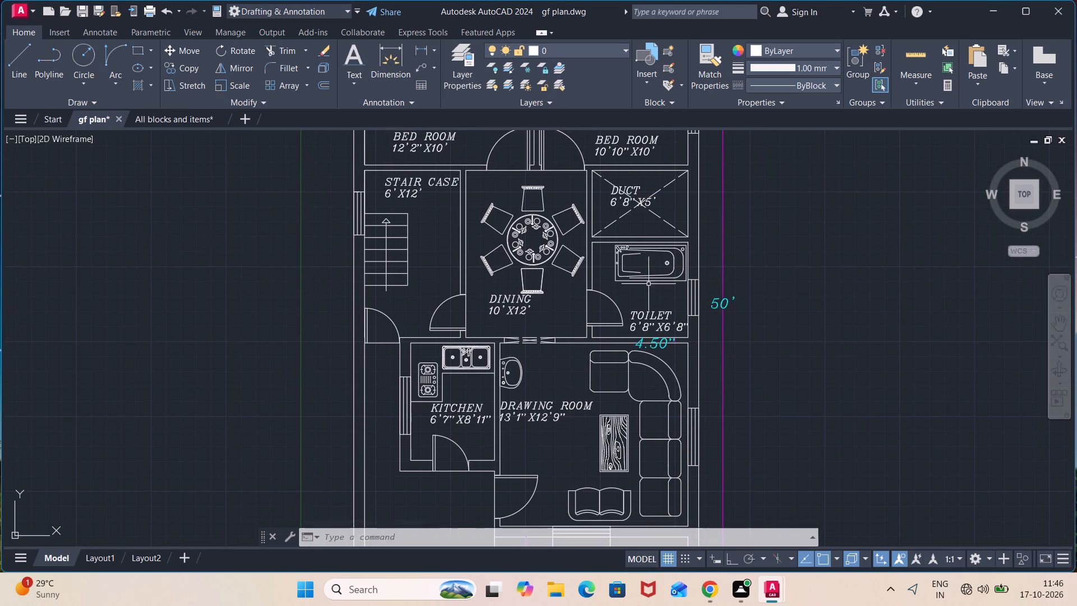
{"action": "middle_click_drag", "start_coordinate": [707, 345], "coordinate": [685, 187]}
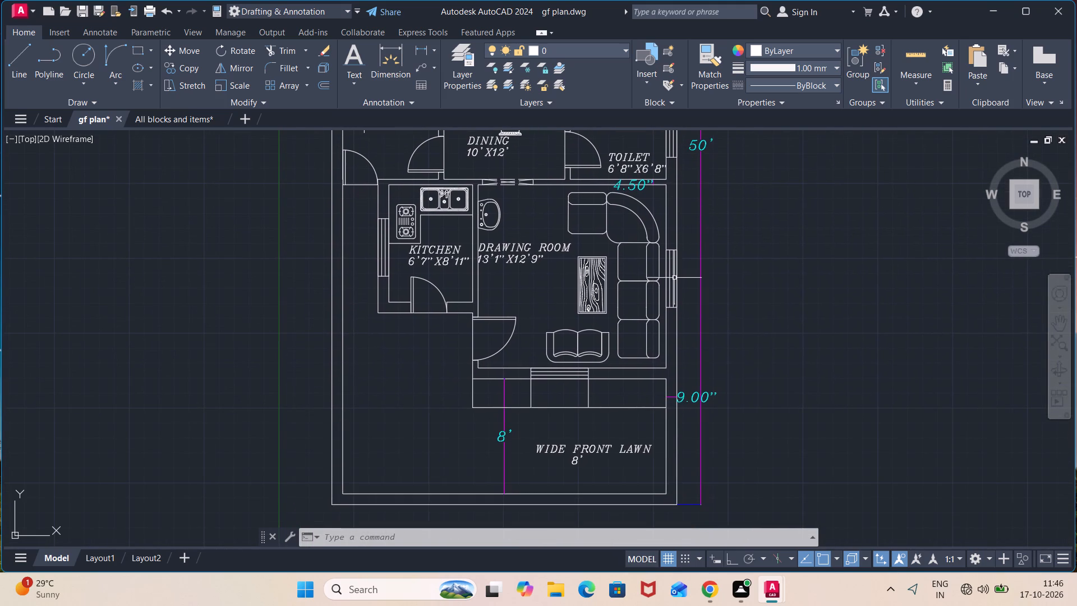
{"action": "middle_click_drag", "start_coordinate": [639, 393], "coordinate": [693, 319]}
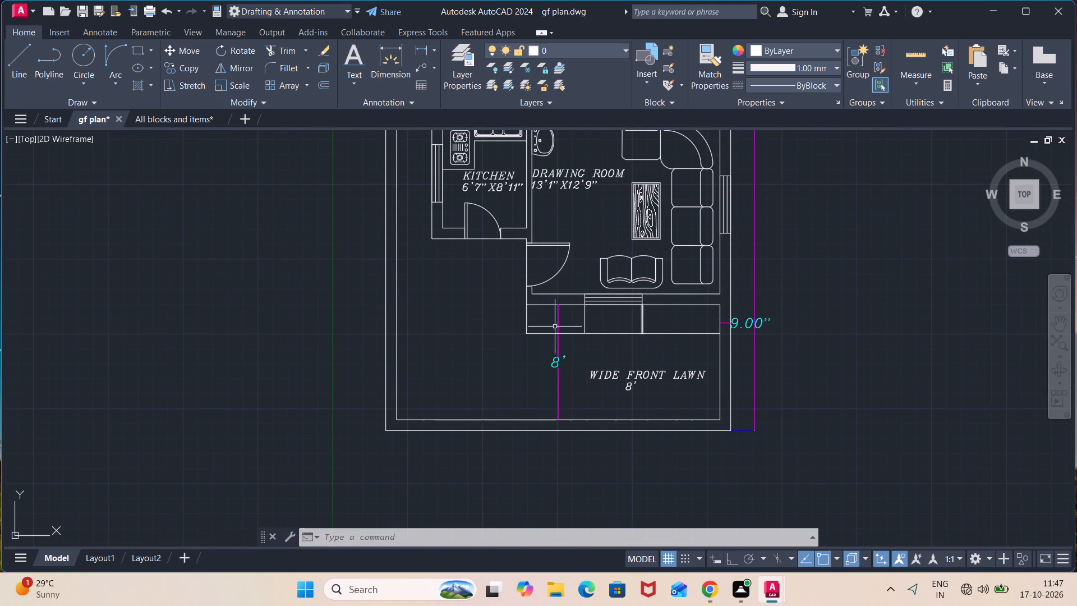
{"action": "middle_click_drag", "start_coordinate": [507, 296], "coordinate": [520, 355]}
{"action": "middle_click_drag", "start_coordinate": [490, 311], "coordinate": [526, 403]}
{"action": "middle_click_drag", "start_coordinate": [459, 280], "coordinate": [472, 378]}
{"action": "scroll", "coordinate": [524, 277], "scroll_direction": "up", "scroll_amount": 1}
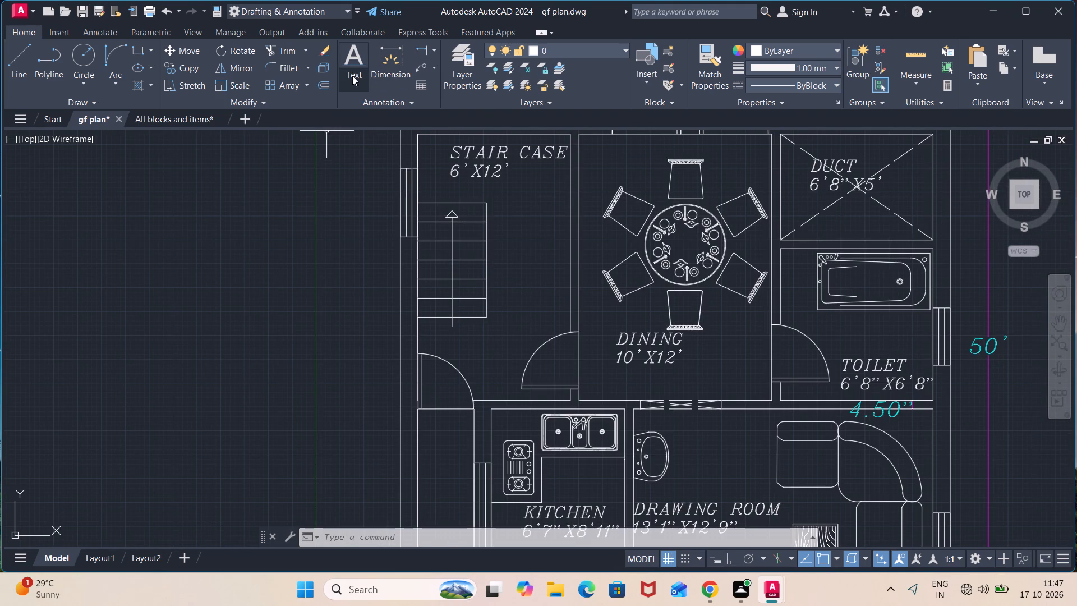
Add the single-line text "UP" just below the staircase beside the arrow's tail, with 6" height and 0 rotation.
{"action": "left_click", "coordinate": [352, 76]}
{"action": "left_click", "coordinate": [372, 136]}
{"action": "scroll", "coordinate": [465, 303], "scroll_direction": "up", "scroll_amount": 2}
{"action": "middle_click_drag", "start_coordinate": [443, 373], "coordinate": [441, 371]}
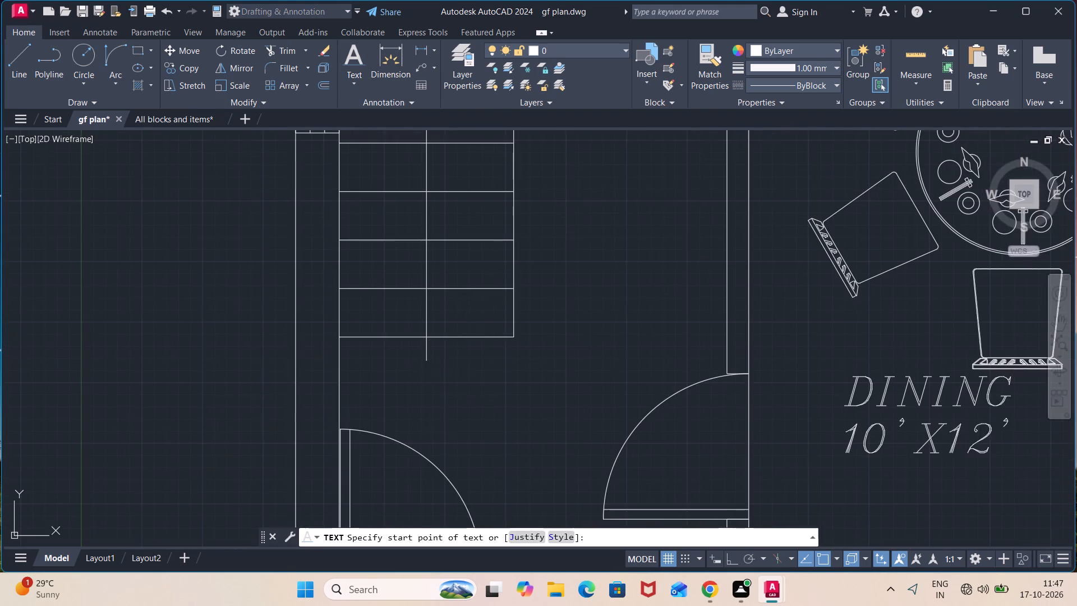
{"action": "middle_click_drag", "start_coordinate": [441, 371], "coordinate": [452, 235]}
{"action": "left_click", "coordinate": [452, 240]}
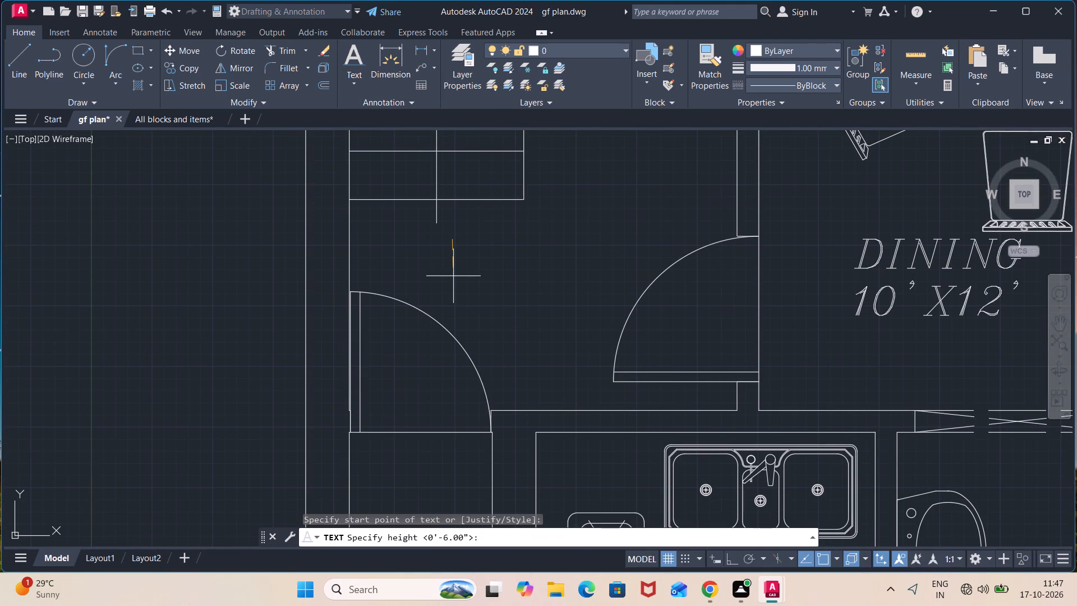
{"action": "type", "text": "6\""}
{"action": "key", "text": "Return"}
{"action": "key", "text": "0"}
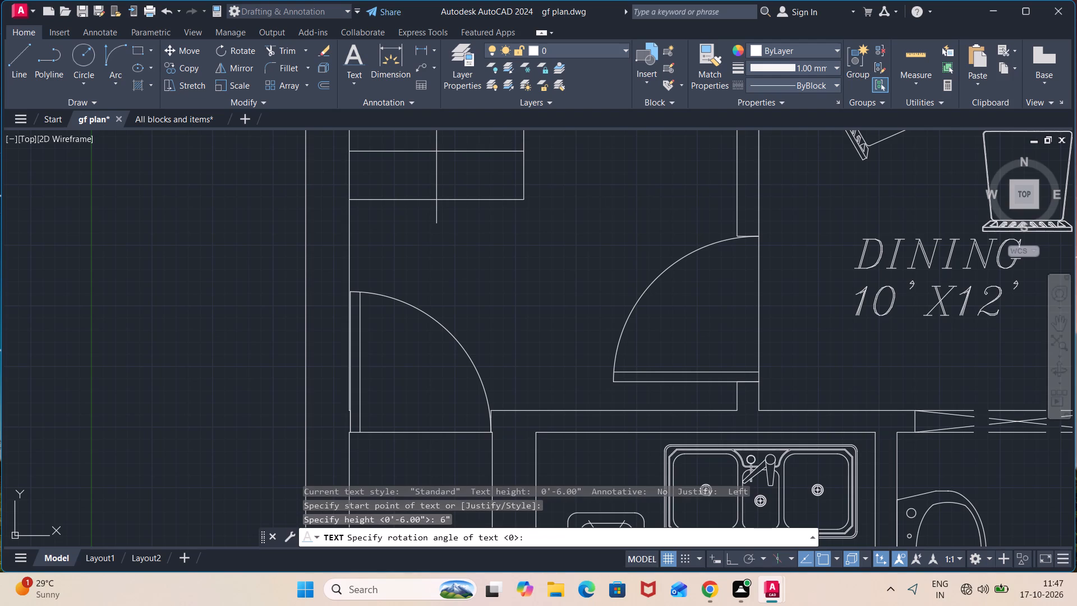
{"action": "key", "text": "Return"}
{"action": "type", "text": "UP"}
{"action": "key", "text": "Return"}
{"action": "key", "text": "Return"}
{"action": "key", "text": "Return"}
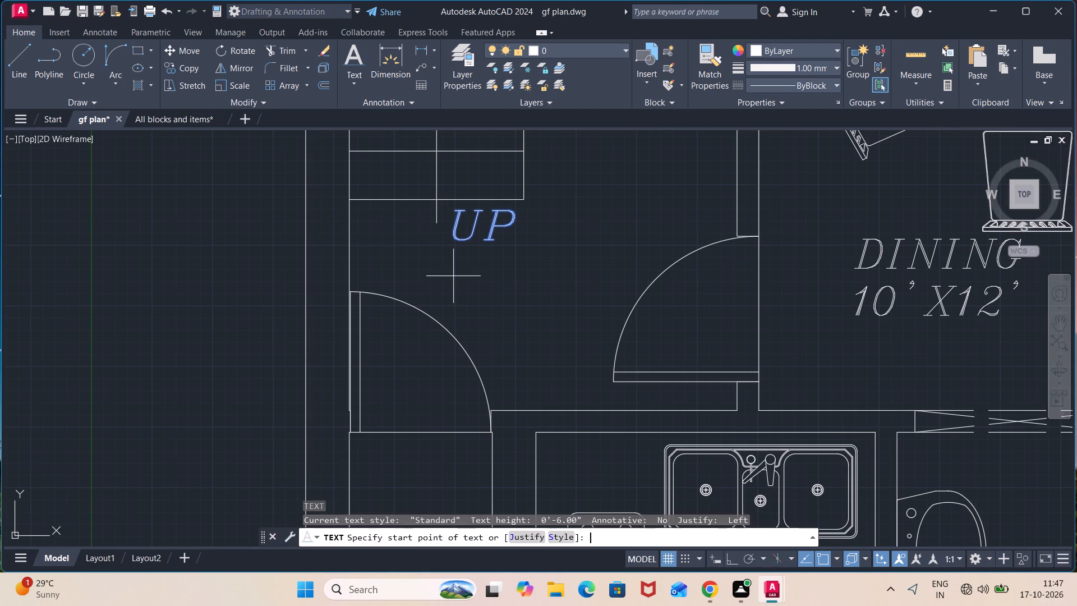
{"action": "key", "text": "Escape"}
Check the text settings of the Standard dimension style.
{"action": "scroll", "coordinate": [630, 272], "scroll_direction": "down", "scroll_amount": 2}
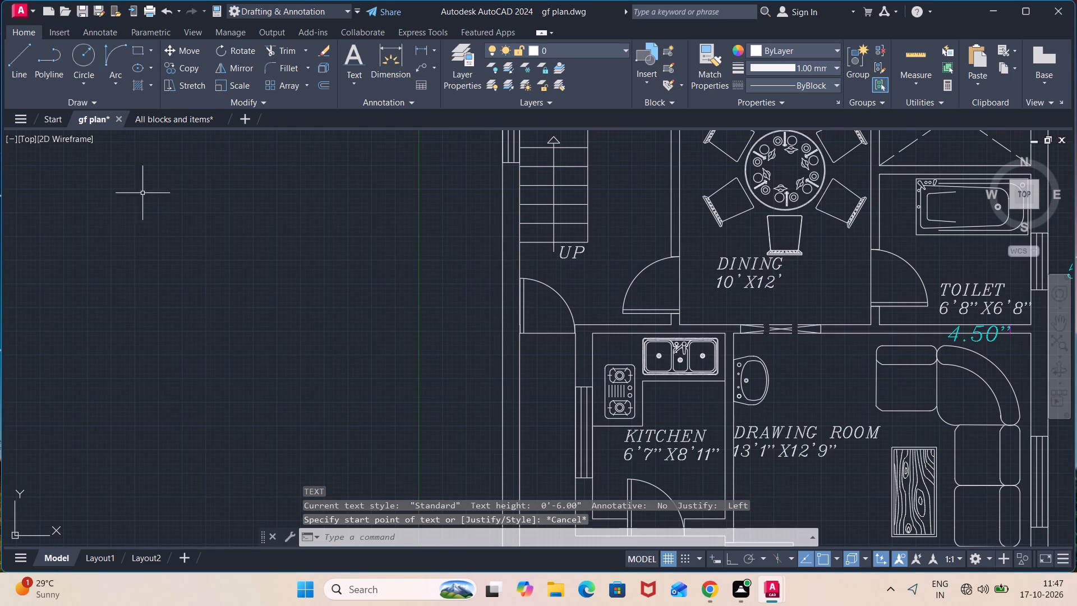
{"action": "key", "text": "d"}
{"action": "key", "text": "Return"}
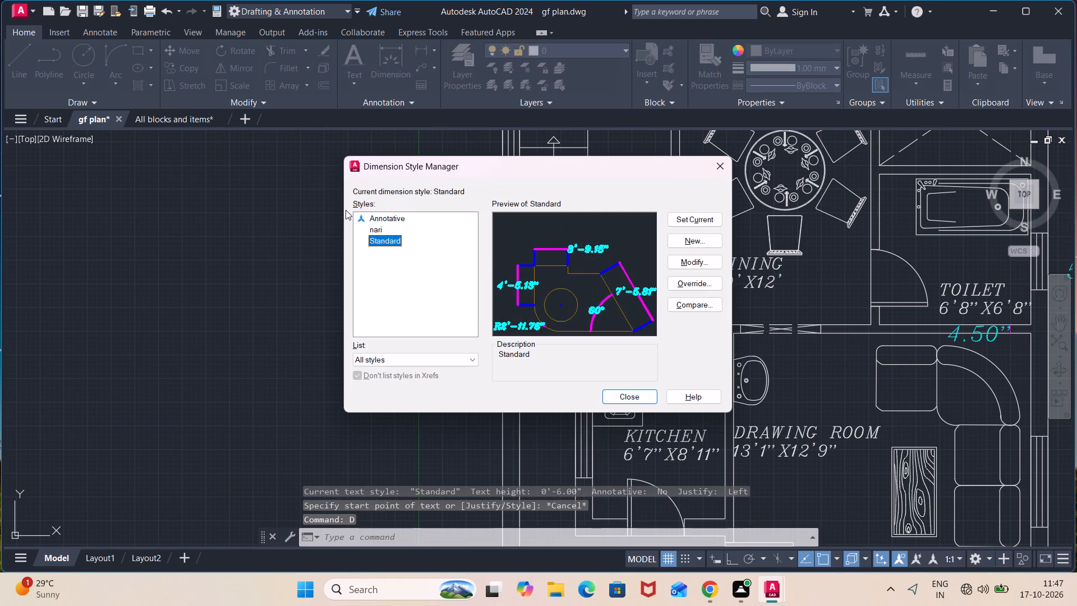
{"action": "left_click", "coordinate": [698, 260]}
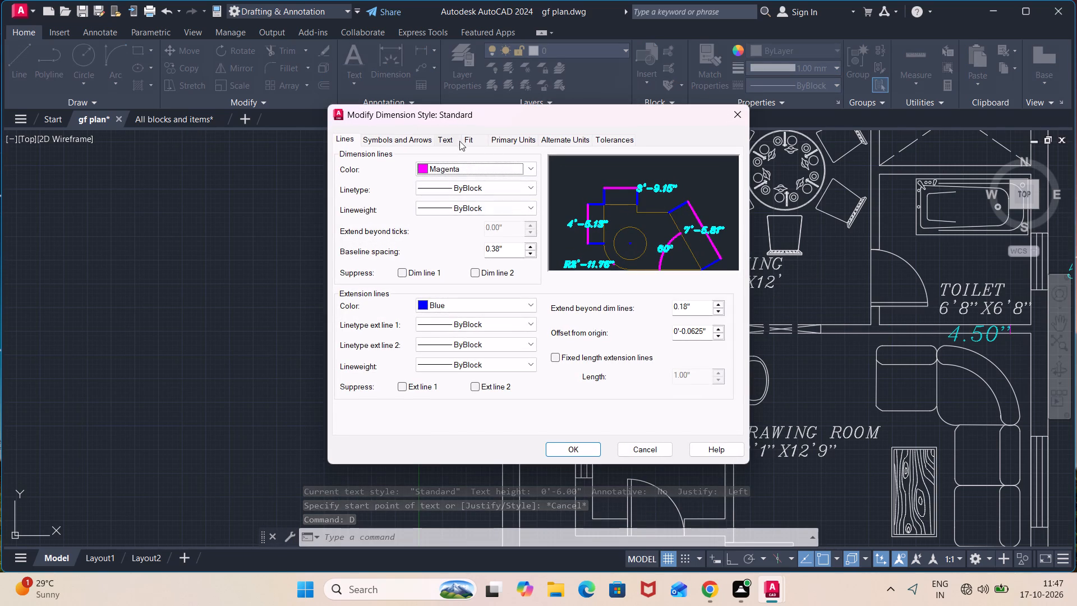
{"action": "left_click", "coordinate": [449, 139]}
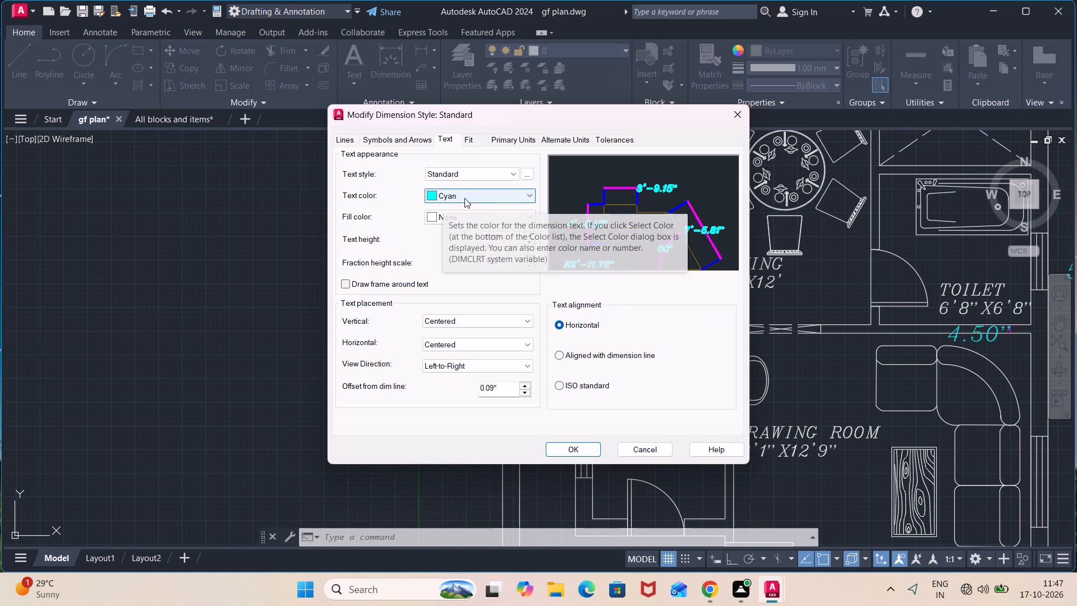
{"action": "left_click", "coordinate": [738, 115]}
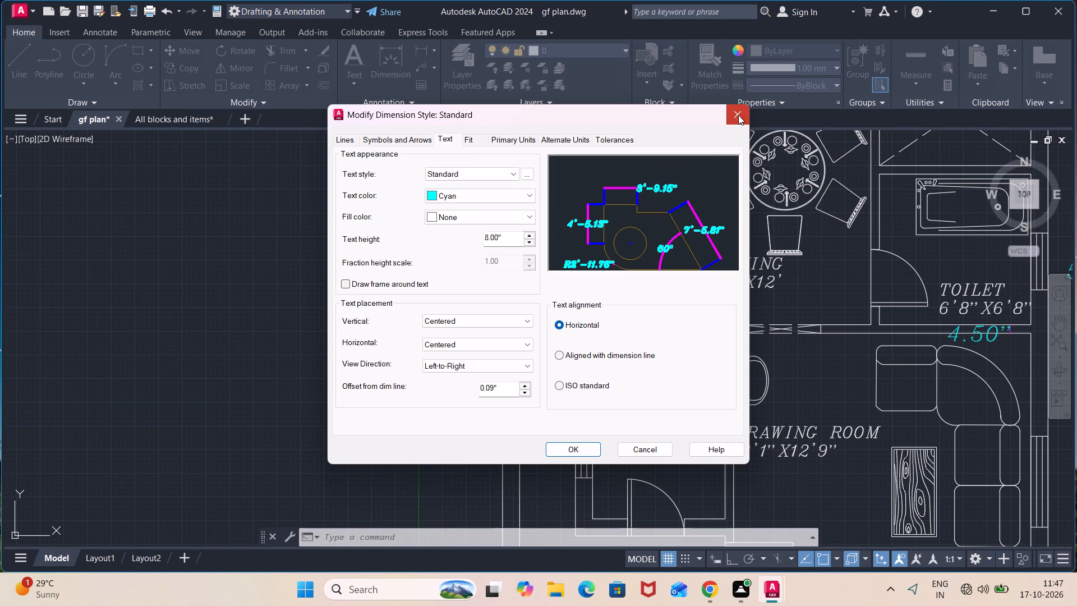
{"action": "left_click", "coordinate": [715, 169]}
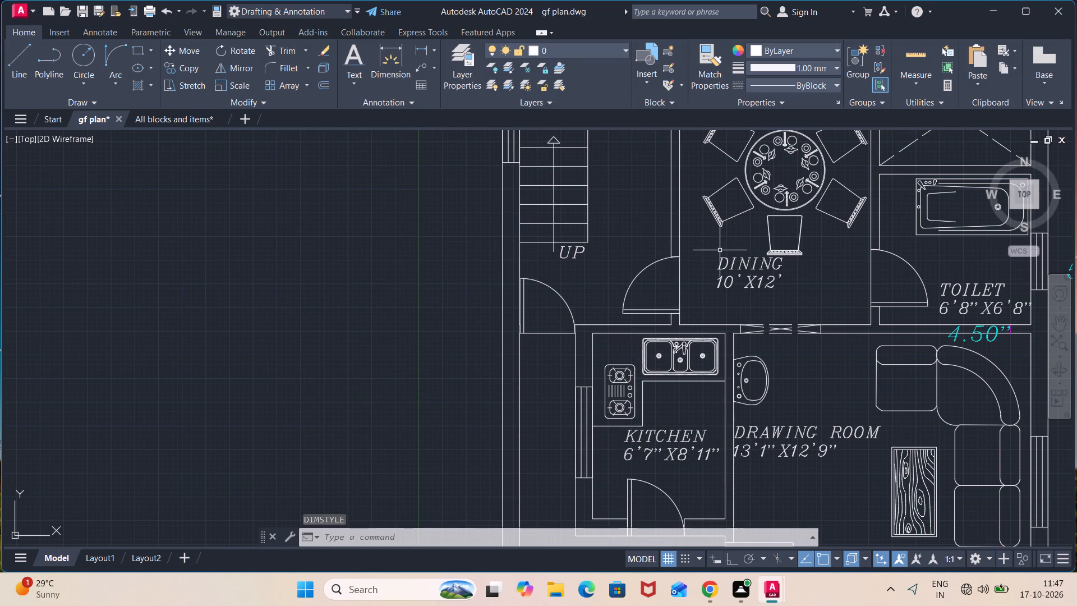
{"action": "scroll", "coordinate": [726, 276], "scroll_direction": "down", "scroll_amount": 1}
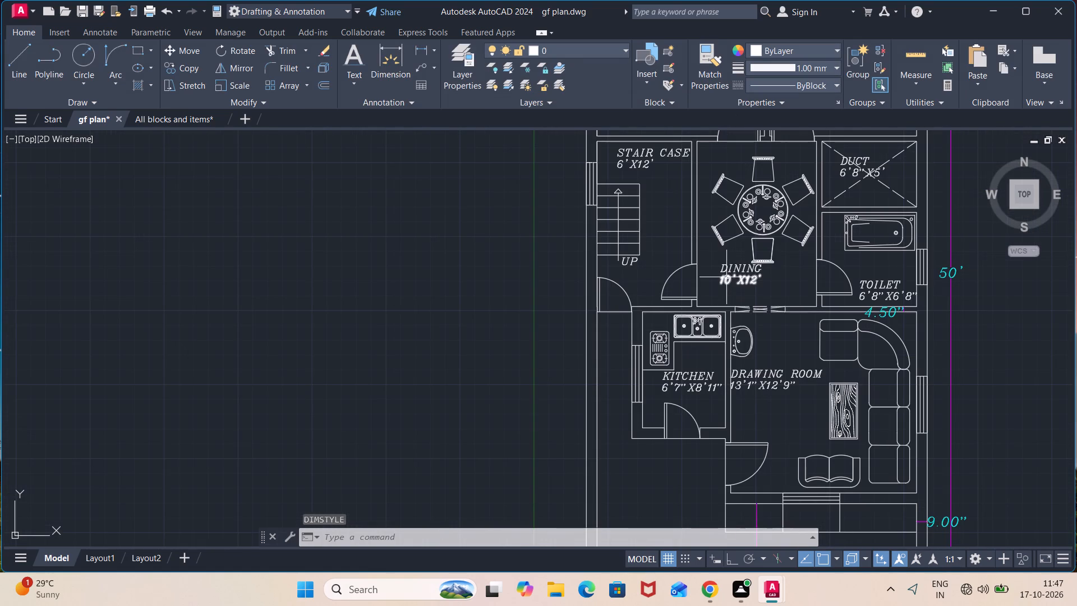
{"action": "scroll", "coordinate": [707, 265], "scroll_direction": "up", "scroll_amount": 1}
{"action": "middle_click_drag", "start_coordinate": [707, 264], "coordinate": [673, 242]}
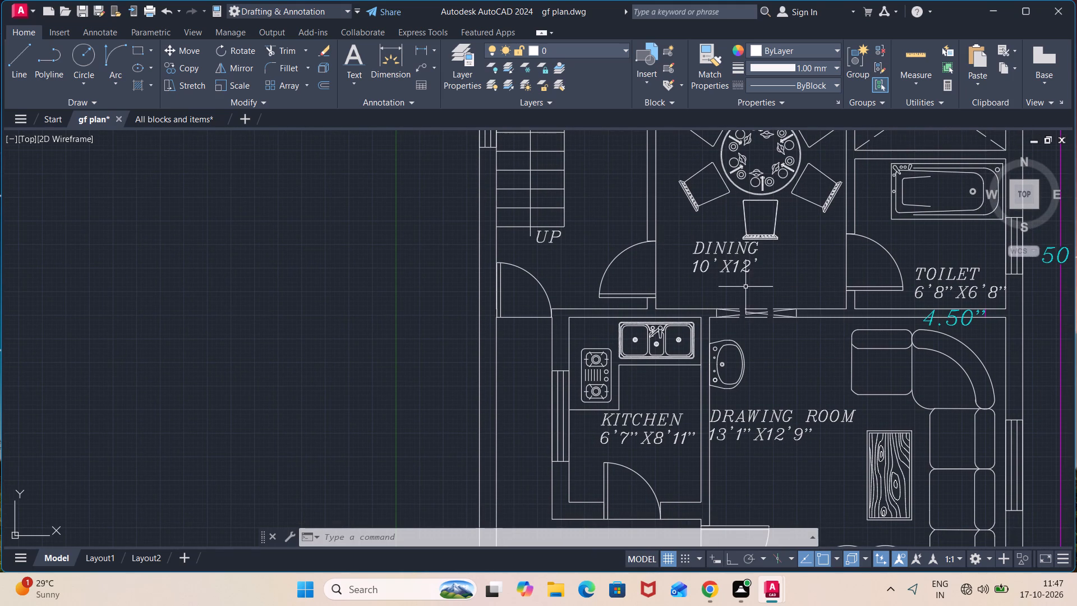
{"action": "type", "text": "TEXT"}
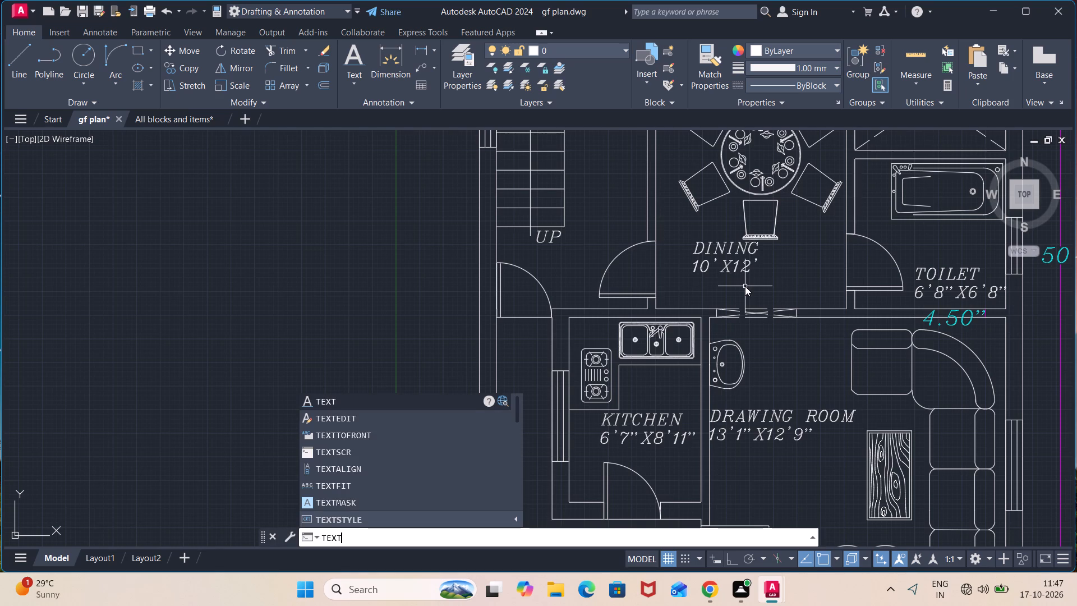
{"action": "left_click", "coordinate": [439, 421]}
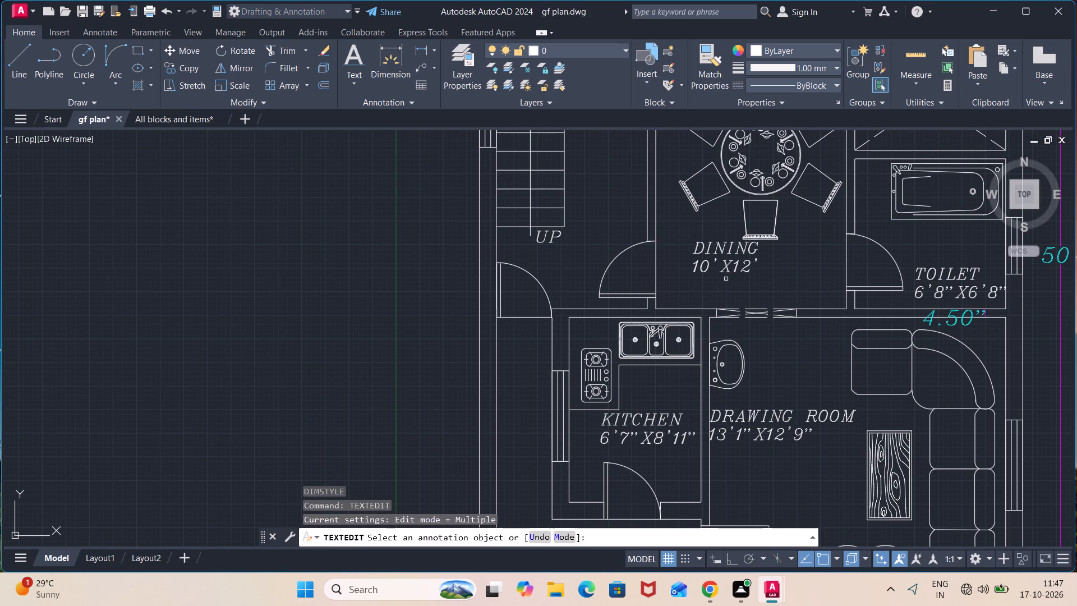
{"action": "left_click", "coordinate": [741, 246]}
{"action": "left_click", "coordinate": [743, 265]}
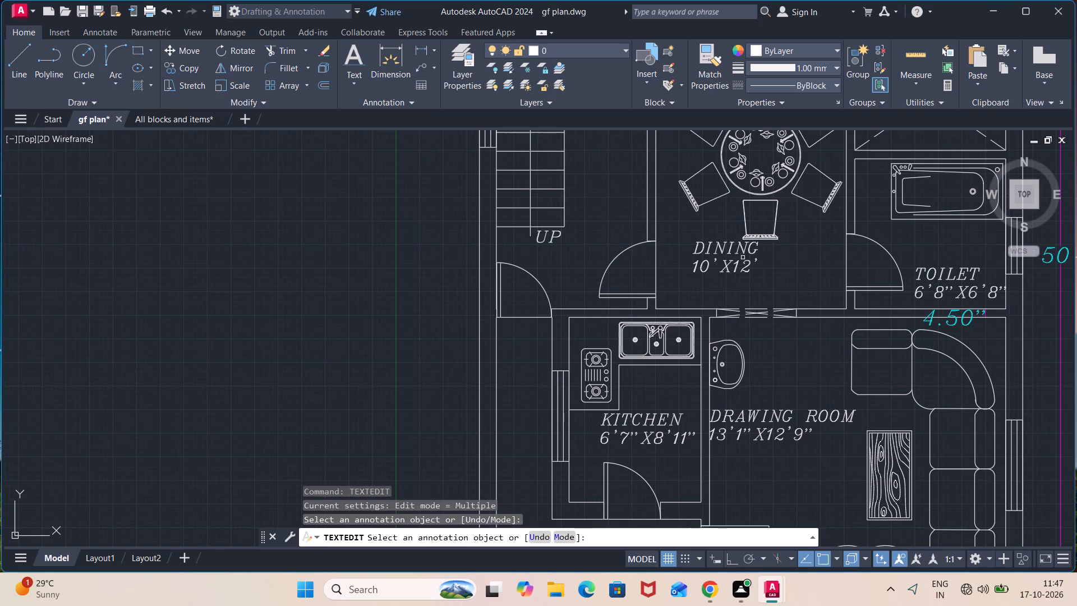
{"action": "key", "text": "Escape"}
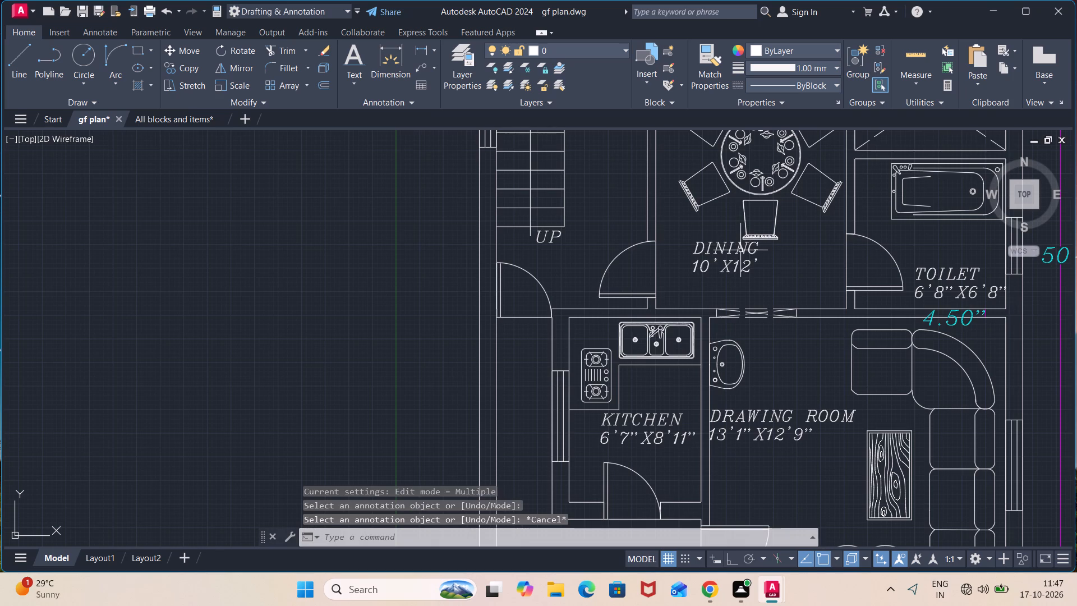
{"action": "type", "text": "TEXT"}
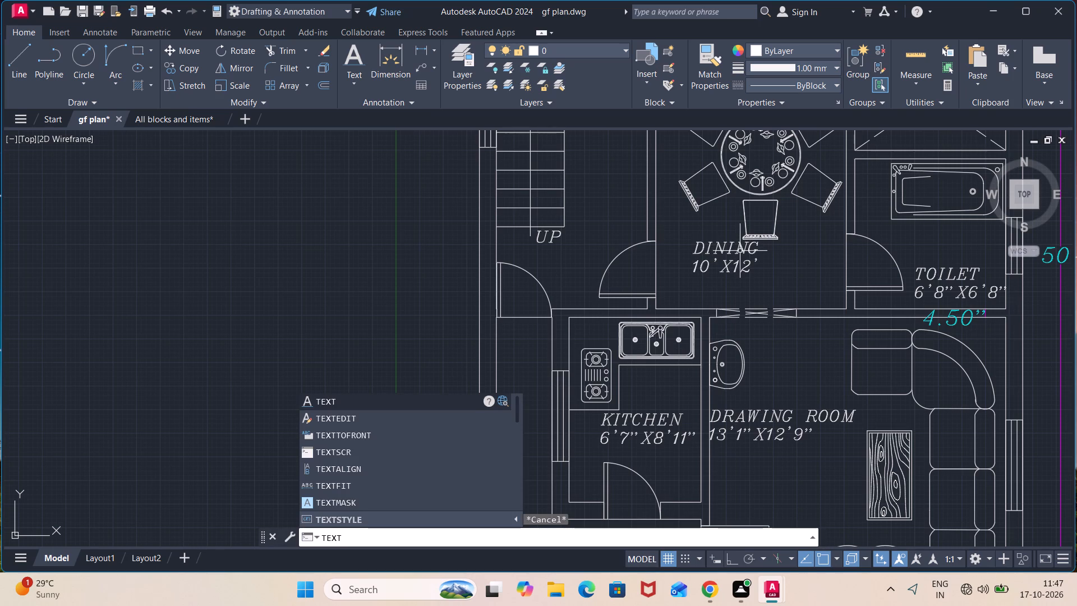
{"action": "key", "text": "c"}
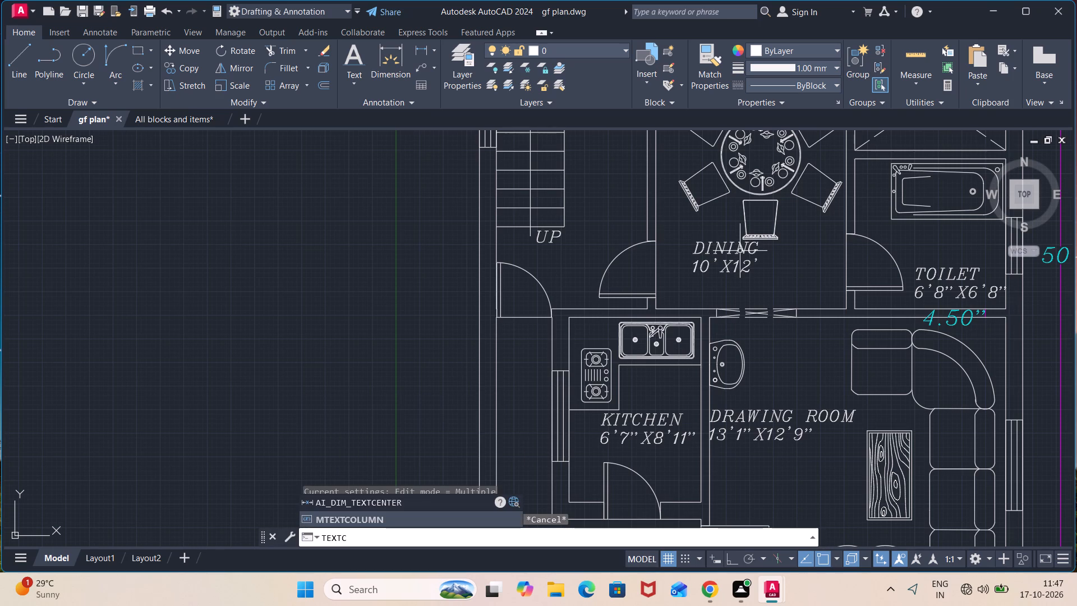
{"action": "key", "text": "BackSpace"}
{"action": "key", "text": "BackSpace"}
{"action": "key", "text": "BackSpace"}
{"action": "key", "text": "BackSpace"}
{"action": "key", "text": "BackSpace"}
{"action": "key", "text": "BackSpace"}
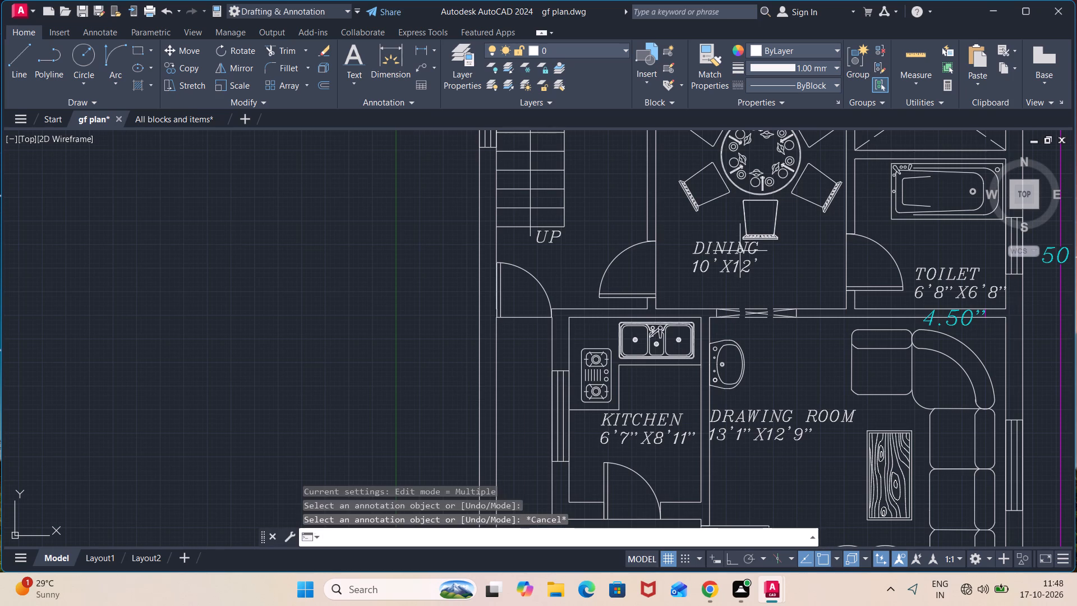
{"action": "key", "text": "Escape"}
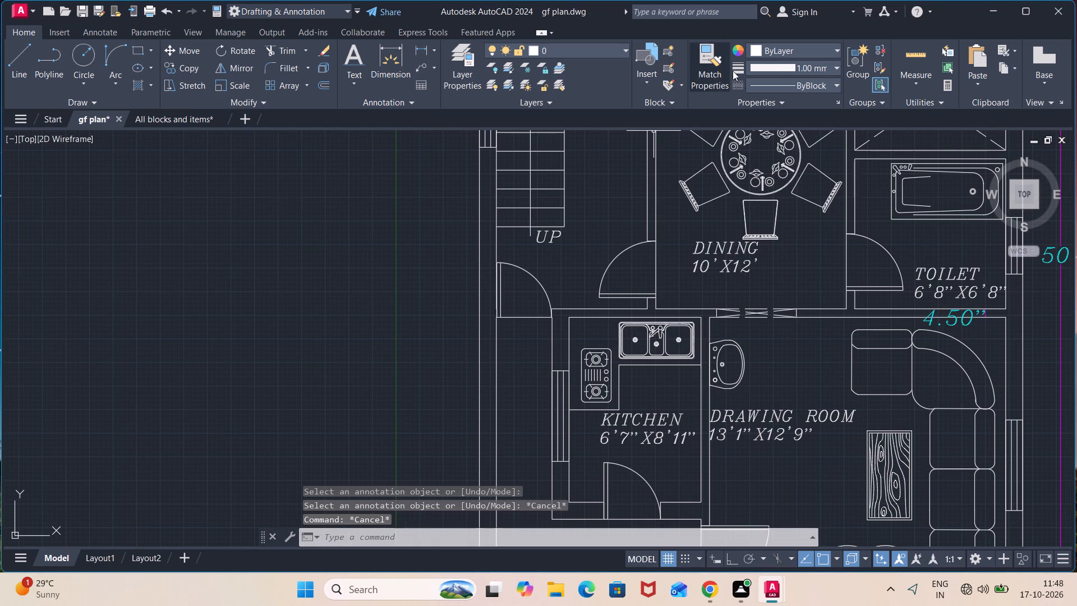
Set the current colour to blue 69,84,165 and draw a short, nearly horizontal sample line west of the plan.
{"action": "left_click", "coordinate": [757, 50]}
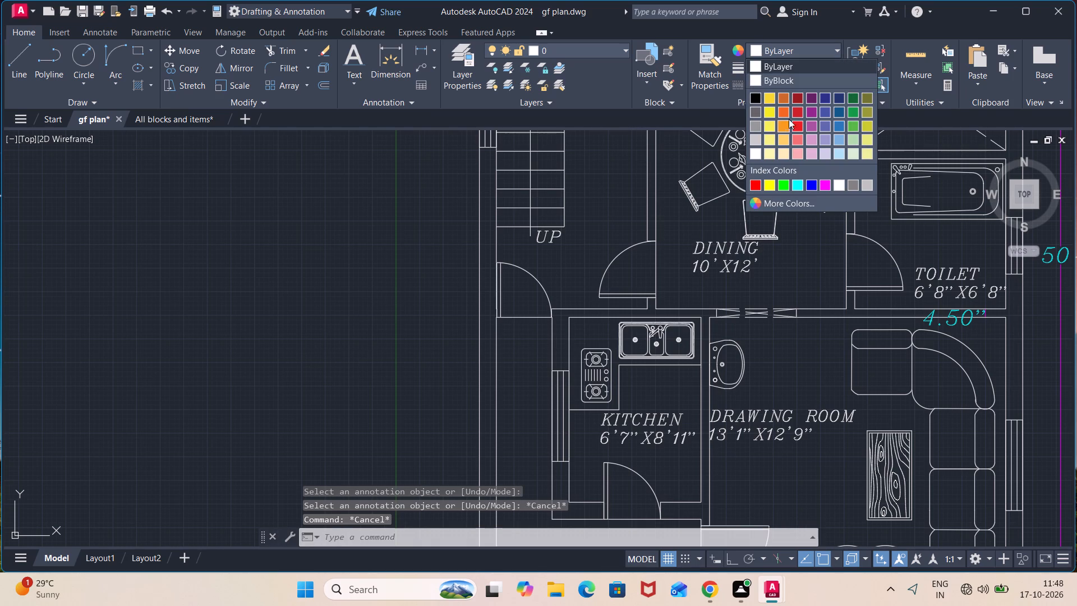
{"action": "left_click", "coordinate": [818, 107]}
{"action": "left_click", "coordinate": [187, 271]}
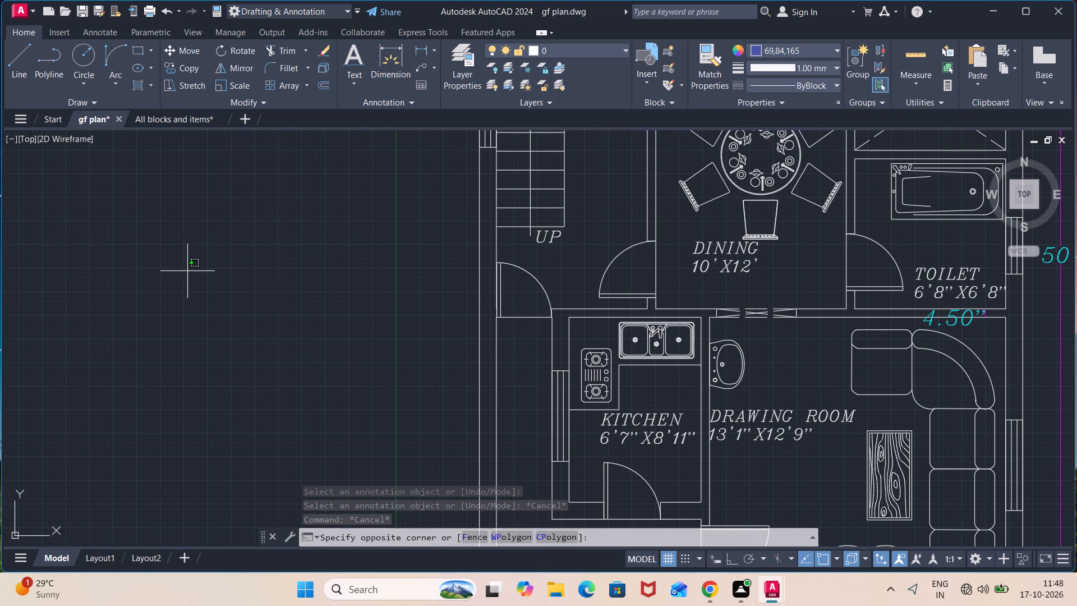
{"action": "key", "text": "Escape"}
{"action": "key", "text": "l"}
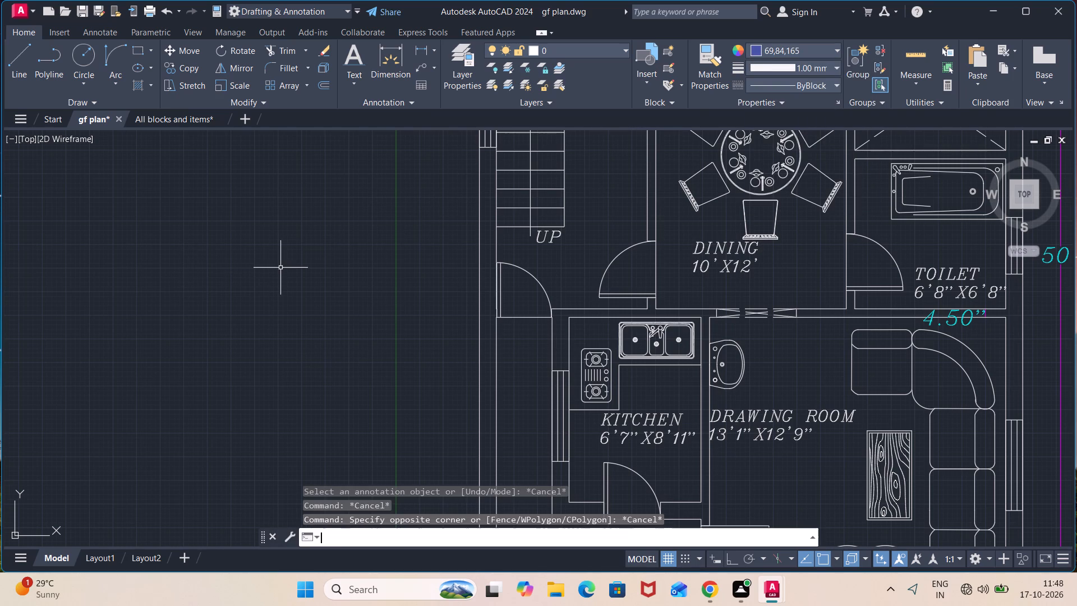
{"action": "key", "text": "Return"}
{"action": "left_click", "coordinate": [219, 325]}
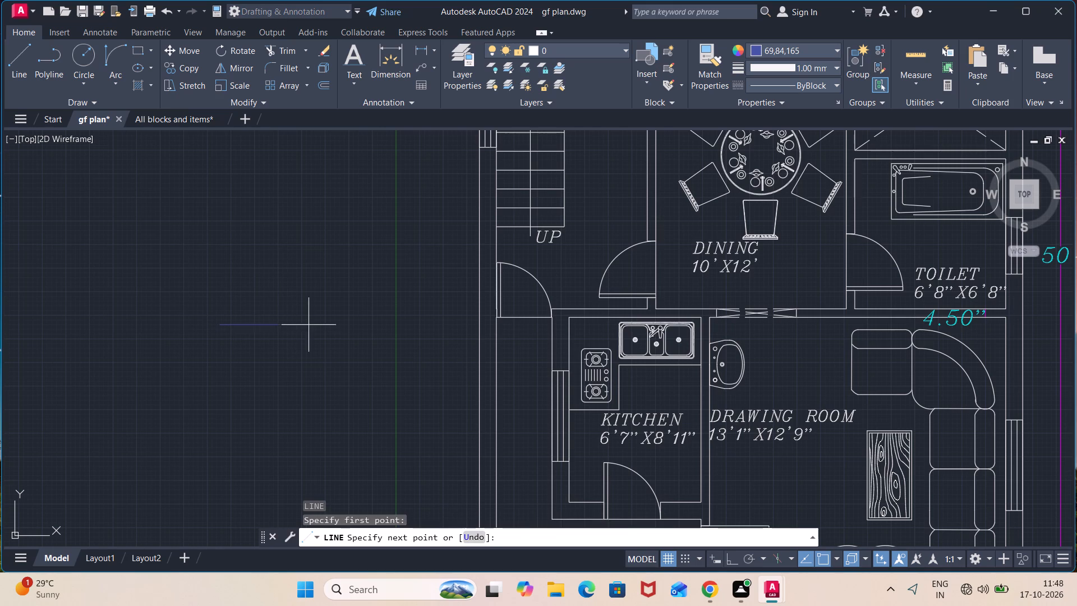
{"action": "left_click", "coordinate": [314, 323]}
{"action": "key", "text": "Escape"}
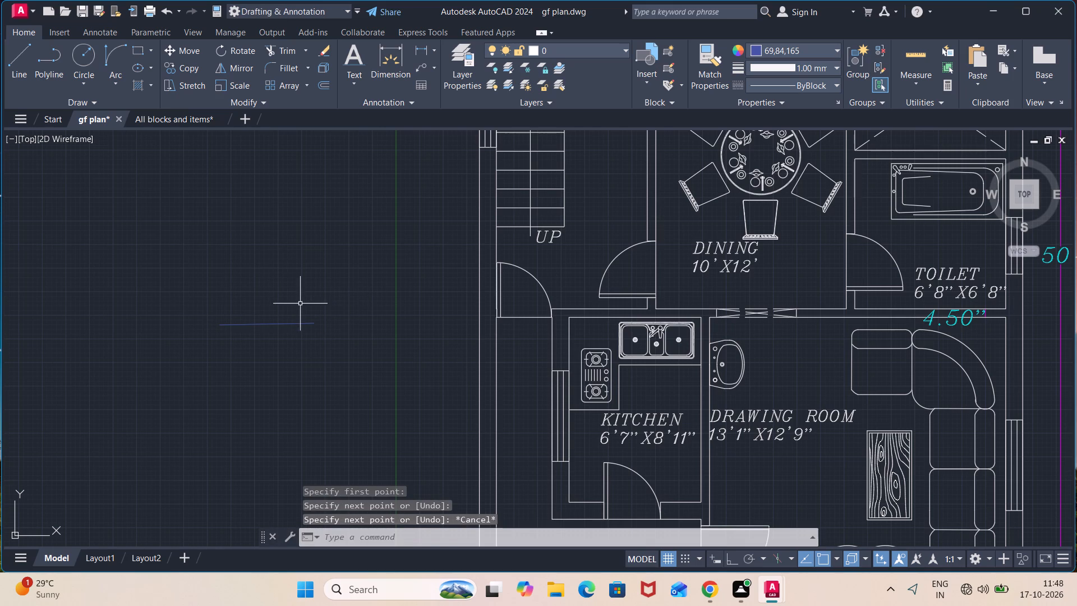
Match the blue line's properties onto the DINING, UP, KITCHEN, DRAWING ROOM and TOILET labels and their size texts.
{"action": "left_click", "coordinate": [300, 304]}
{"action": "left_click", "coordinate": [244, 352]}
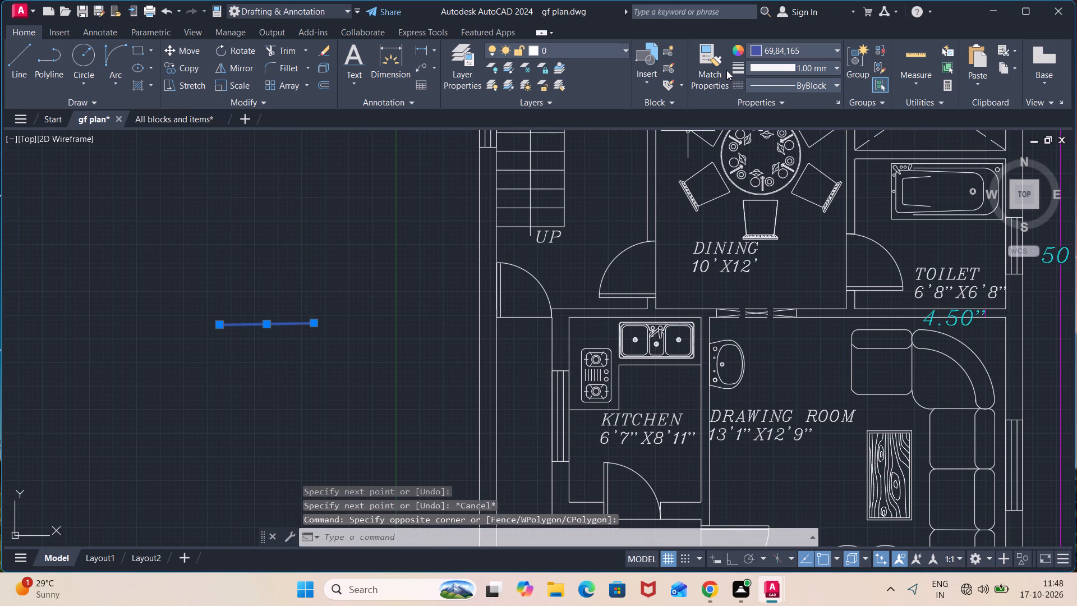
{"action": "left_click", "coordinate": [706, 65]}
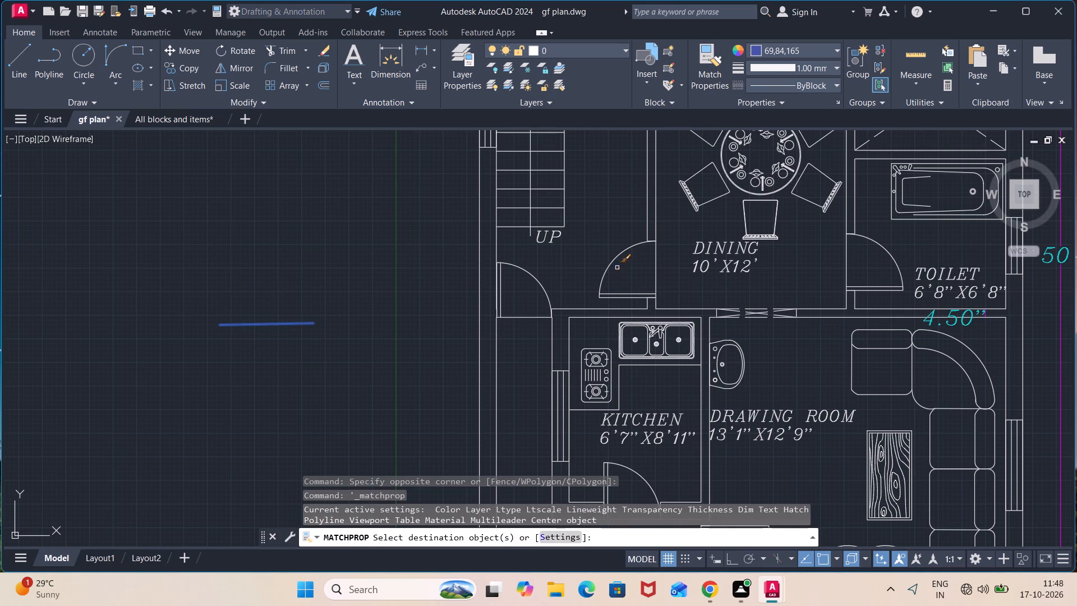
{"action": "left_click", "coordinate": [711, 248]}
{"action": "left_click", "coordinate": [706, 267]}
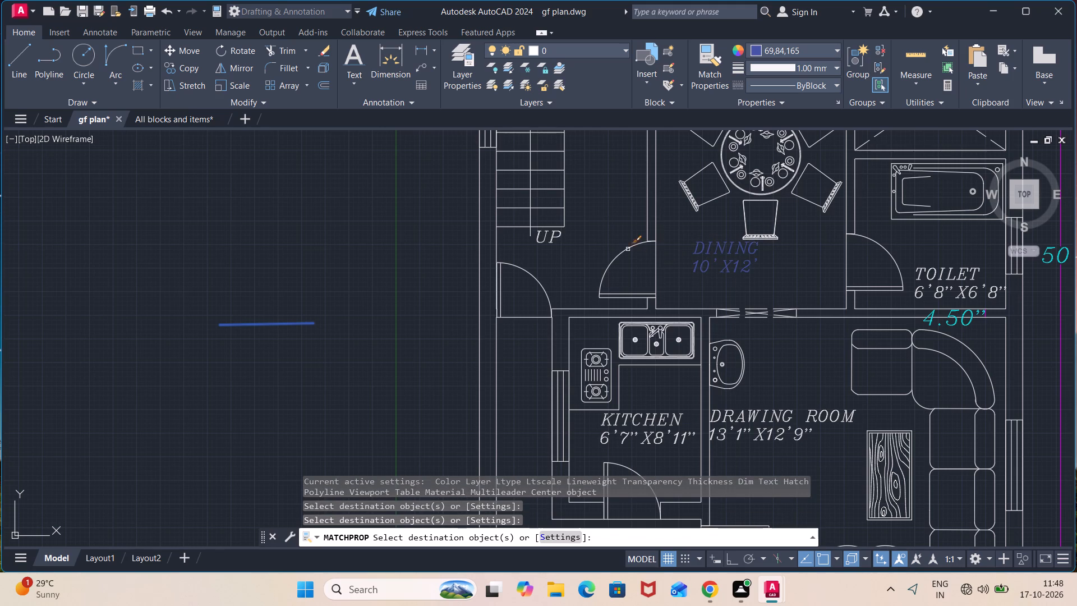
{"action": "left_click", "coordinate": [544, 236]}
{"action": "left_click", "coordinate": [639, 413]}
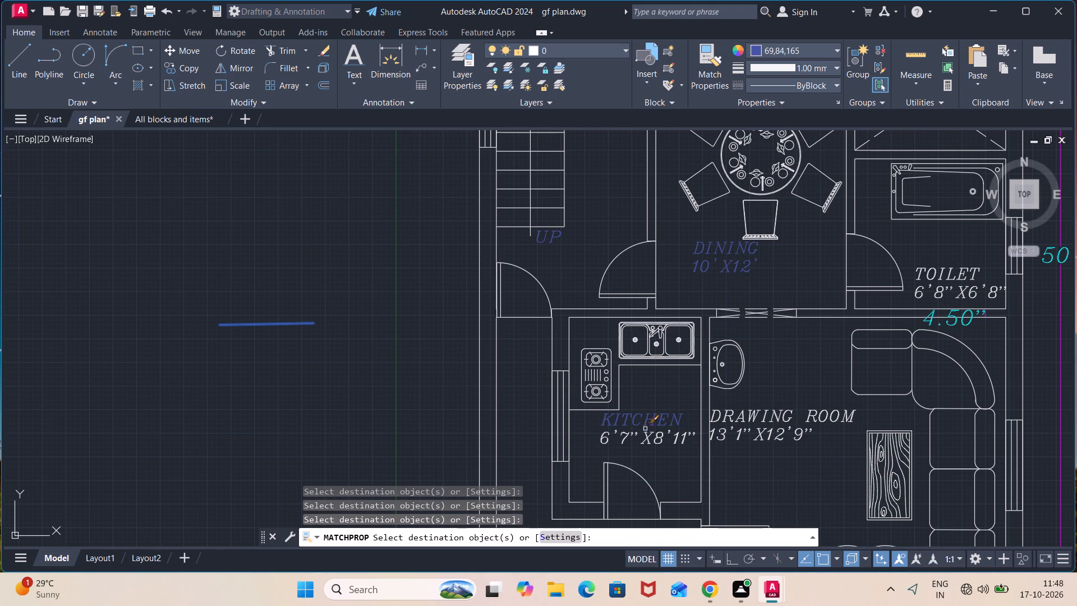
{"action": "left_click", "coordinate": [647, 431]}
{"action": "left_click", "coordinate": [783, 410]}
{"action": "left_click", "coordinate": [776, 429]}
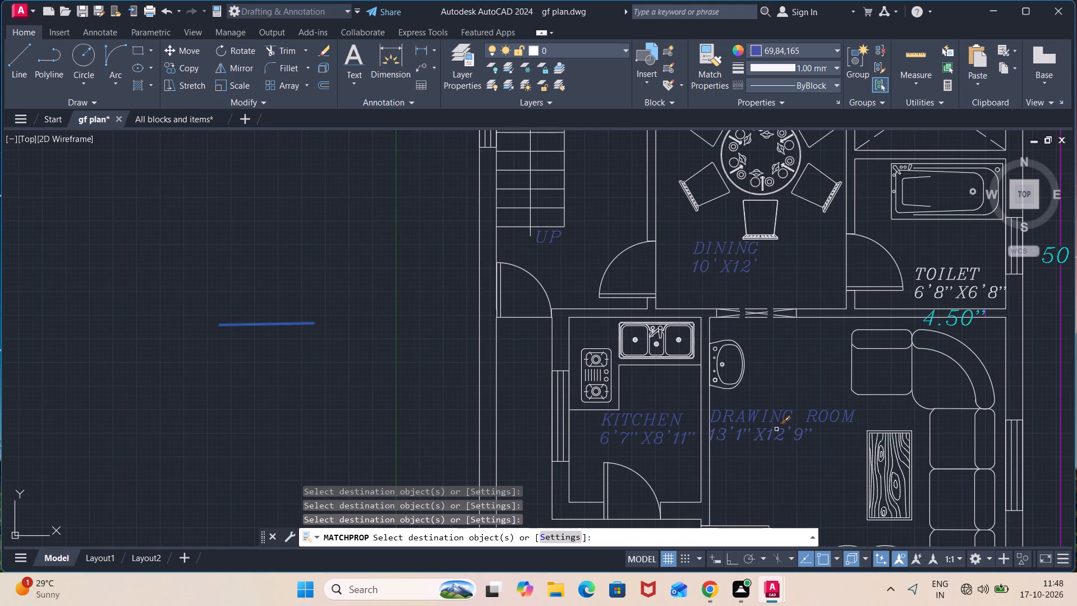
{"action": "left_click", "coordinate": [962, 270]}
{"action": "left_click", "coordinate": [958, 288]}
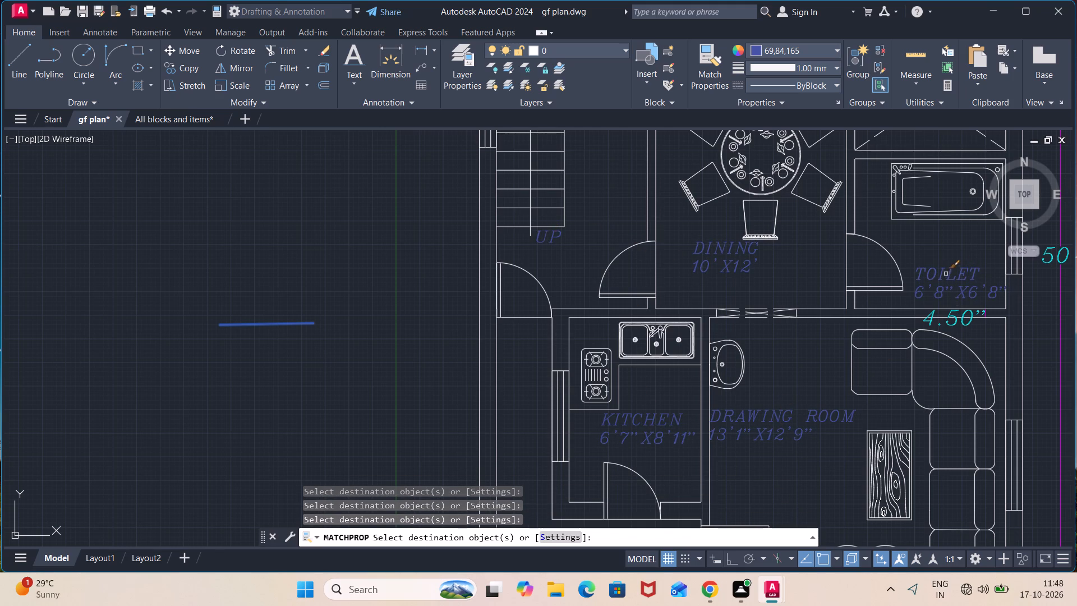
Match the blue line's properties onto the DUCT, STAIR CASE and both BED ROOM labels, including their size texts.
{"action": "middle_click_drag", "start_coordinate": [937, 245], "coordinate": [949, 412]}
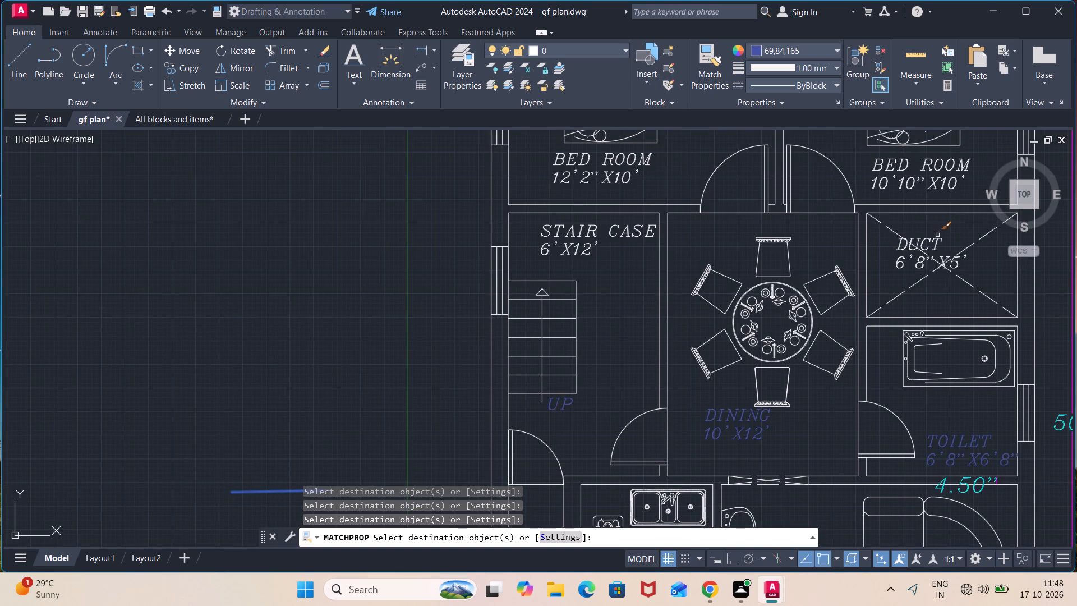
{"action": "left_click", "coordinate": [937, 242]}
{"action": "left_click", "coordinate": [941, 258]}
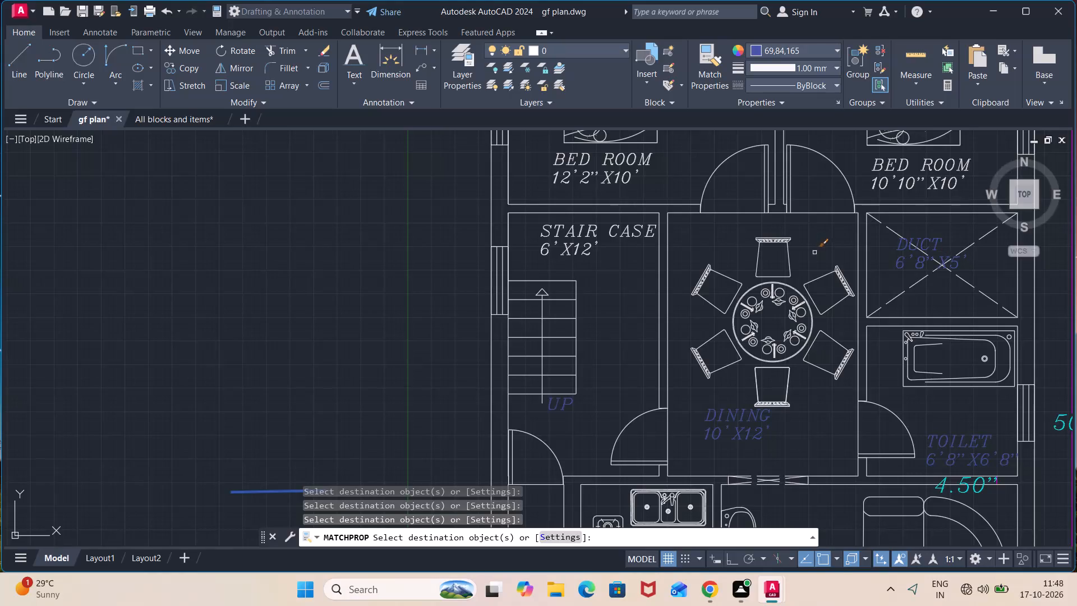
{"action": "left_click", "coordinate": [648, 229]}
{"action": "left_click", "coordinate": [581, 246]}
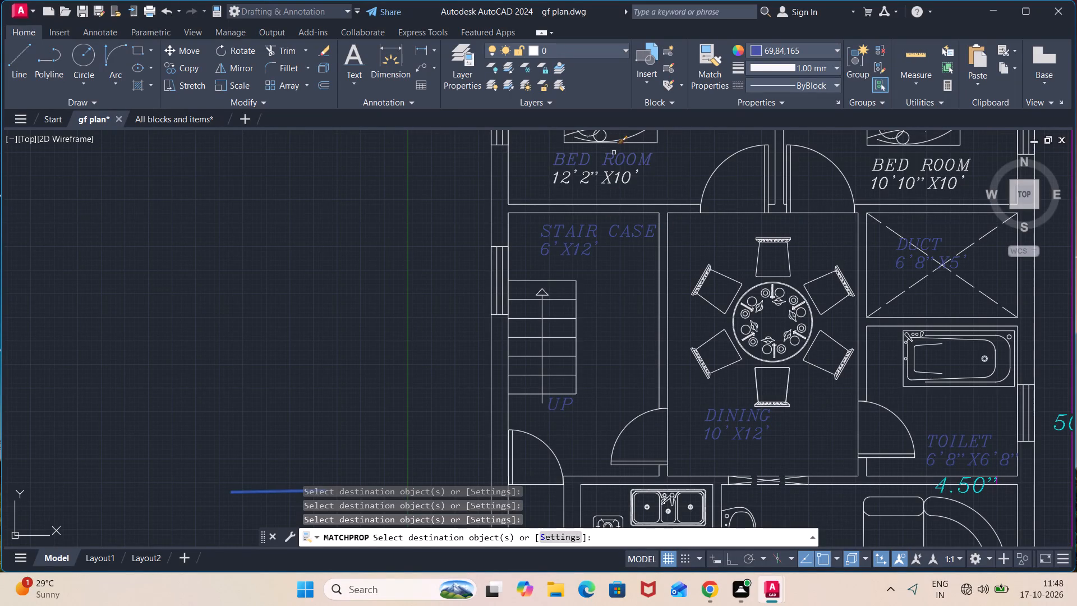
{"action": "left_click", "coordinate": [614, 160]}
{"action": "left_click", "coordinate": [614, 175]}
{"action": "scroll", "coordinate": [856, 166], "scroll_direction": "down", "scroll_amount": 1}
{"action": "middle_click_drag", "start_coordinate": [857, 165], "coordinate": [754, 214]}
{"action": "left_click", "coordinate": [782, 212]}
{"action": "left_click", "coordinate": [785, 228]}
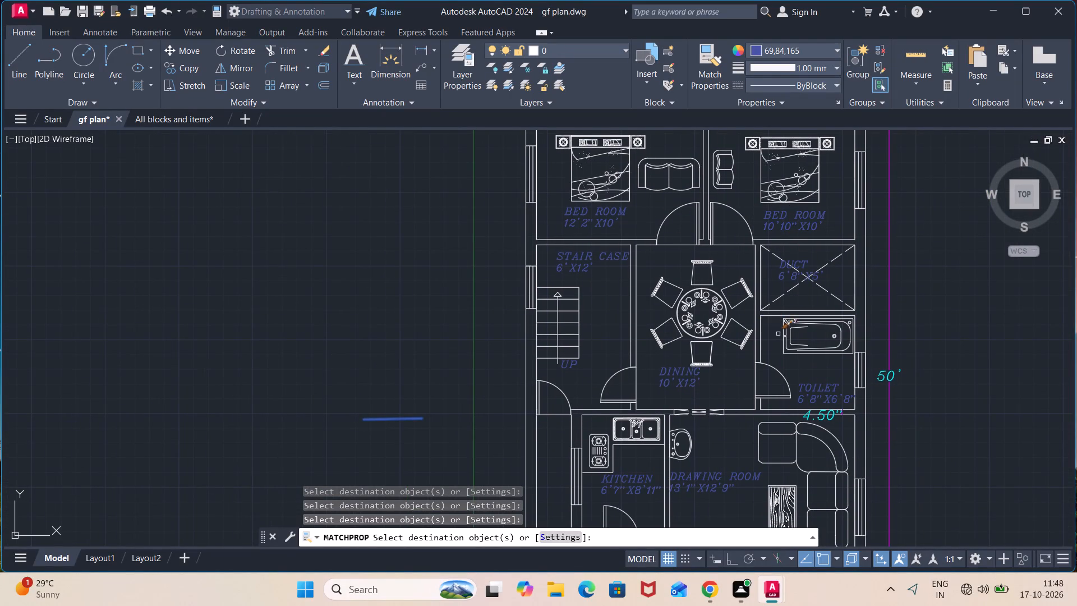
Match the blue line's properties onto the WIDE FRONT LAWN 8' and WIDE REAR OPEN 6' labels.
{"action": "middle_click_drag", "start_coordinate": [771, 342], "coordinate": [767, 130]}
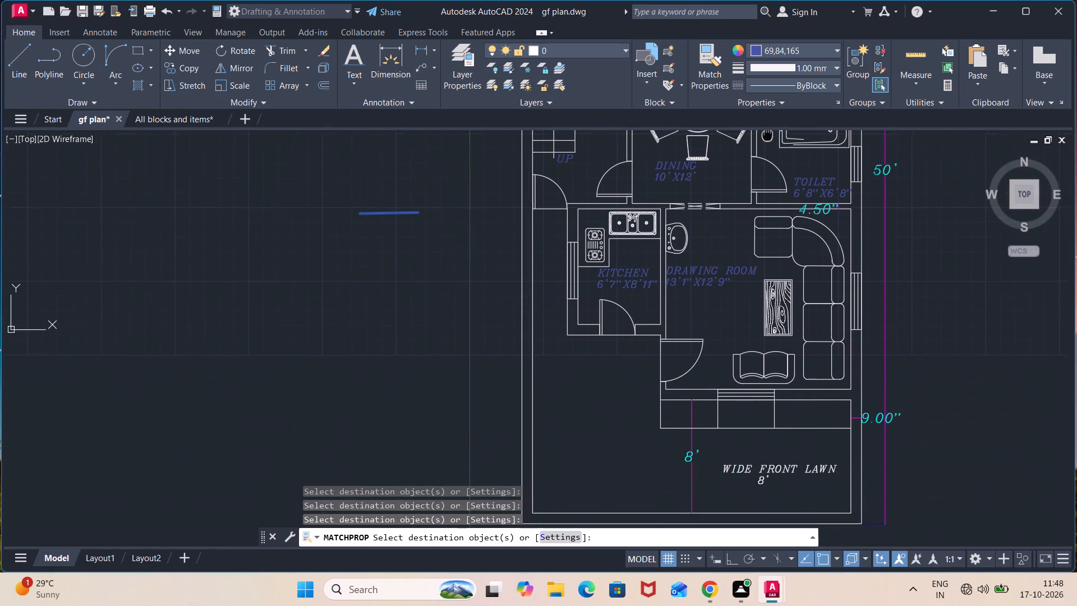
{"action": "middle_click_drag", "start_coordinate": [767, 130], "coordinate": [765, 124]}
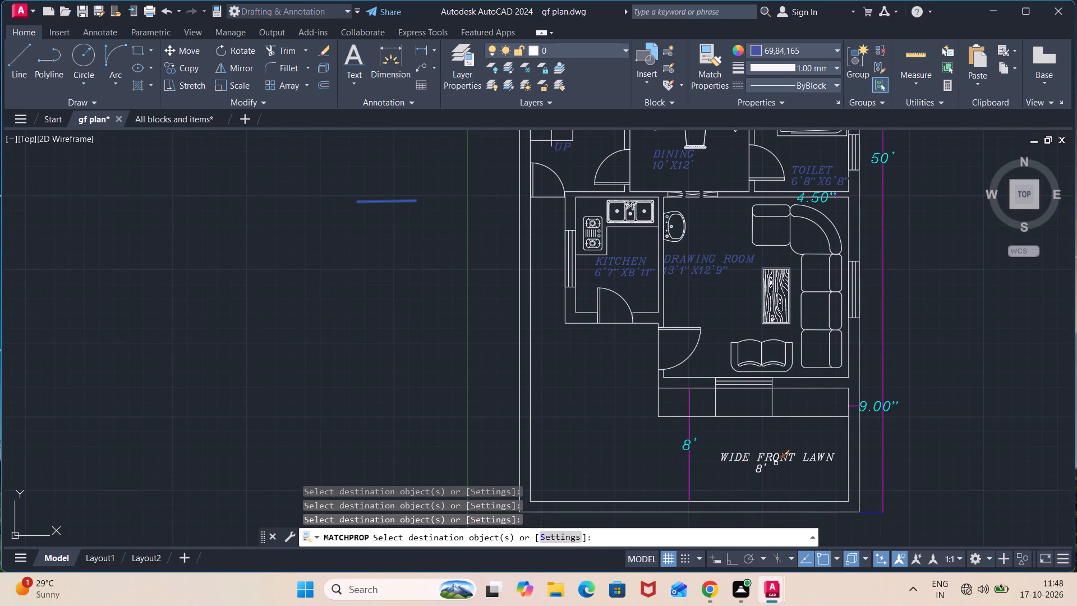
{"action": "left_click", "coordinate": [776, 463]}
{"action": "left_click", "coordinate": [759, 457]}
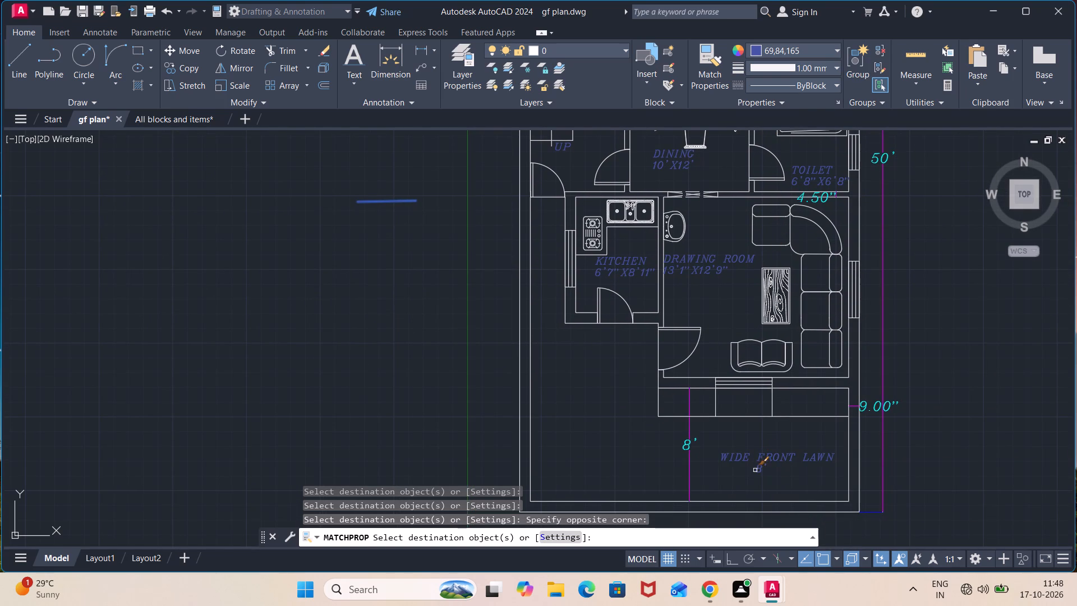
{"action": "left_click", "coordinate": [756, 470]}
{"action": "middle_click_drag", "start_coordinate": [713, 290], "coordinate": [791, 517]}
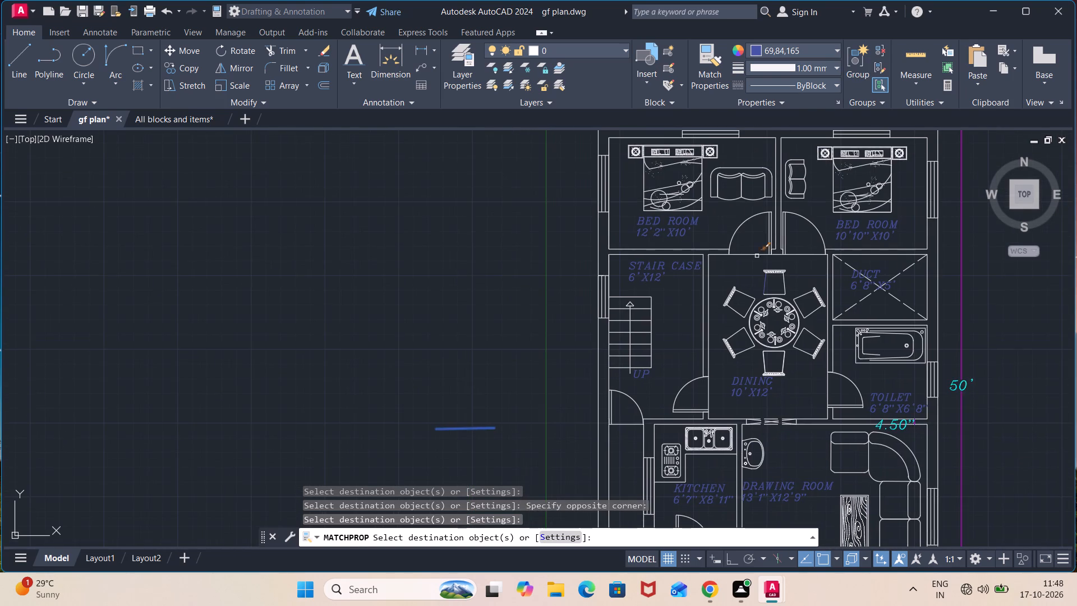
{"action": "middle_click_drag", "start_coordinate": [727, 229], "coordinate": [734, 424]}
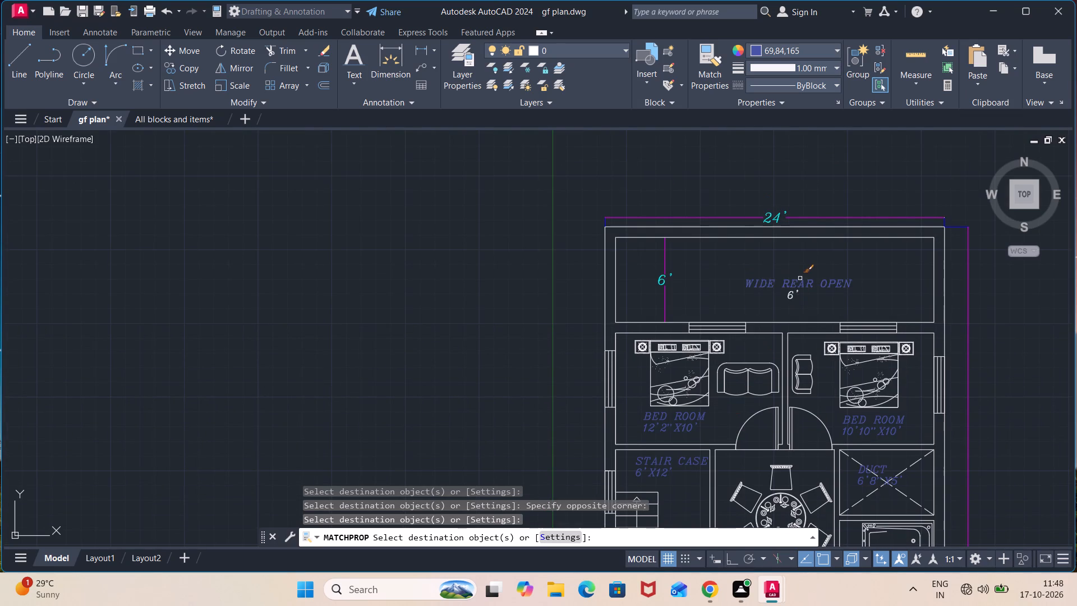
{"action": "left_click", "coordinate": [800, 286]}
{"action": "left_click", "coordinate": [788, 299]}
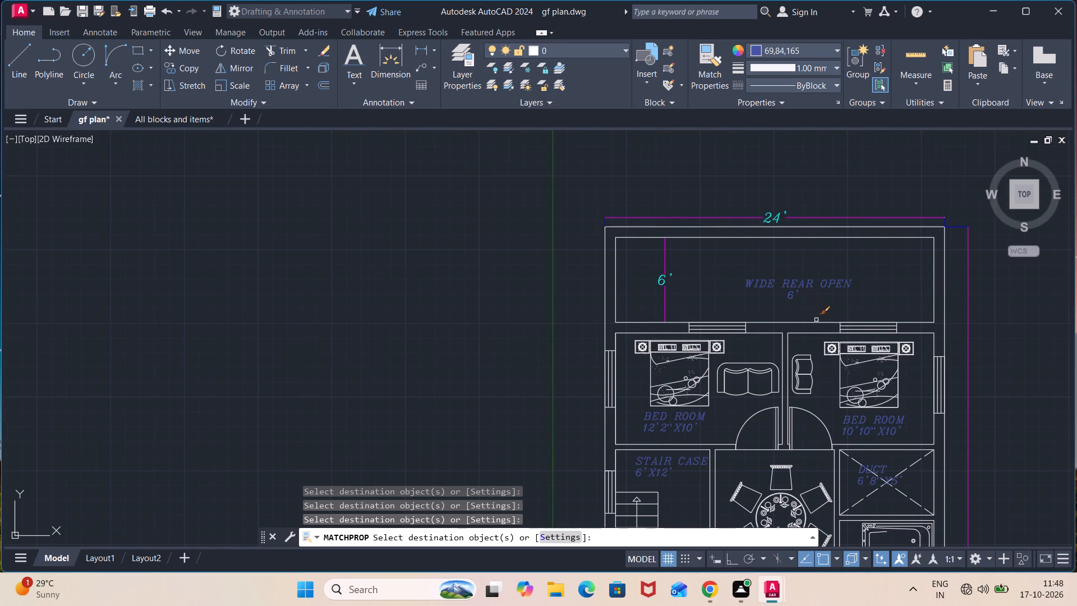
{"action": "key", "text": "Escape"}
{"action": "key", "text": "Escape"}
Set the current object colour to yellow 241,235,31.
{"action": "middle_click_drag", "start_coordinate": [841, 312], "coordinate": [797, 189]}
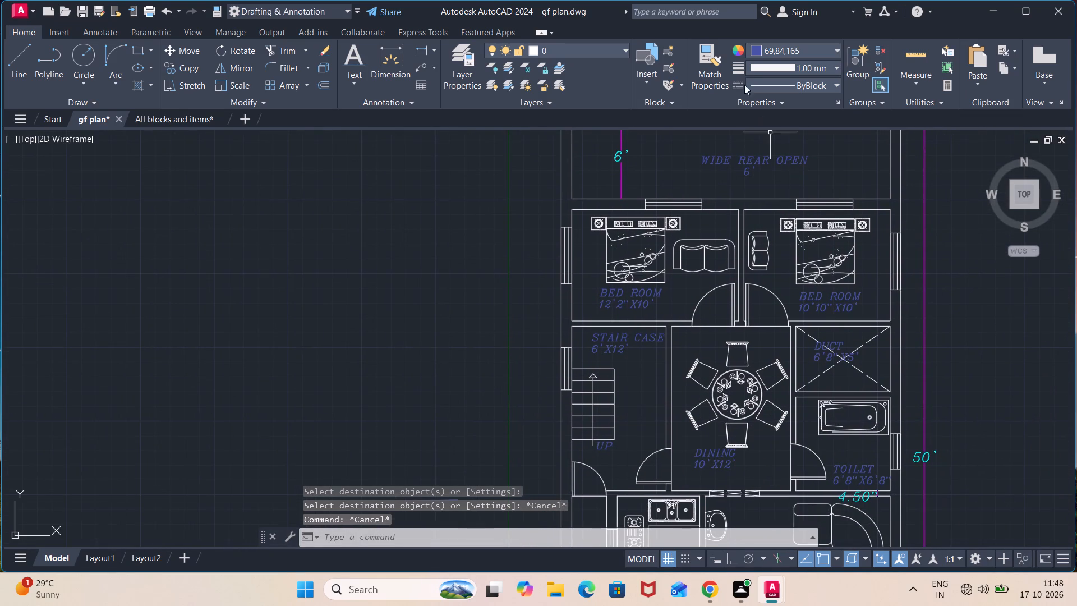
{"action": "left_click", "coordinate": [753, 47]}
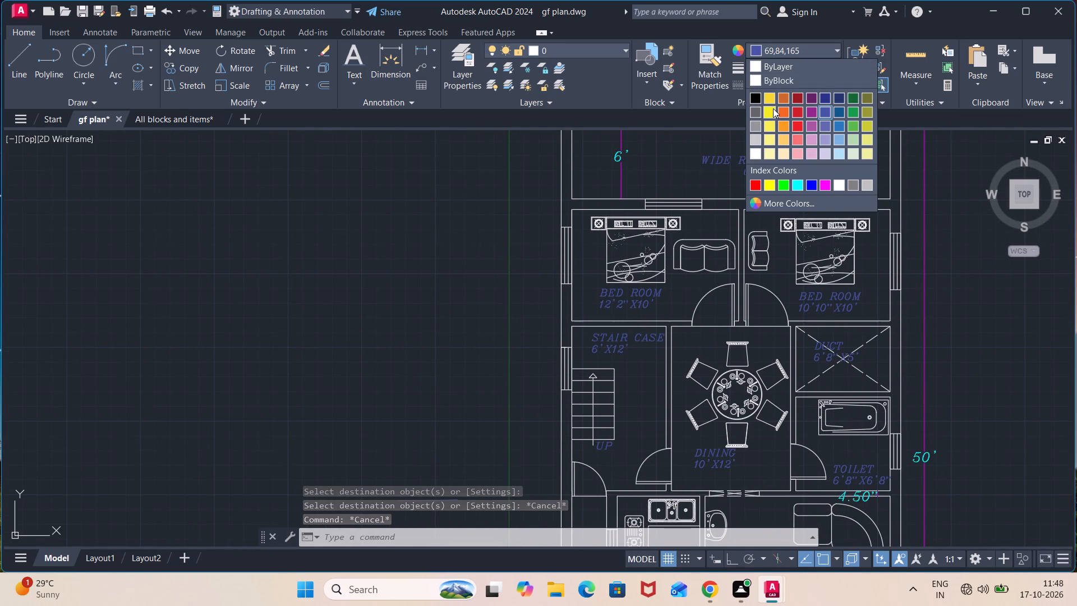
{"action": "left_click", "coordinate": [773, 108]}
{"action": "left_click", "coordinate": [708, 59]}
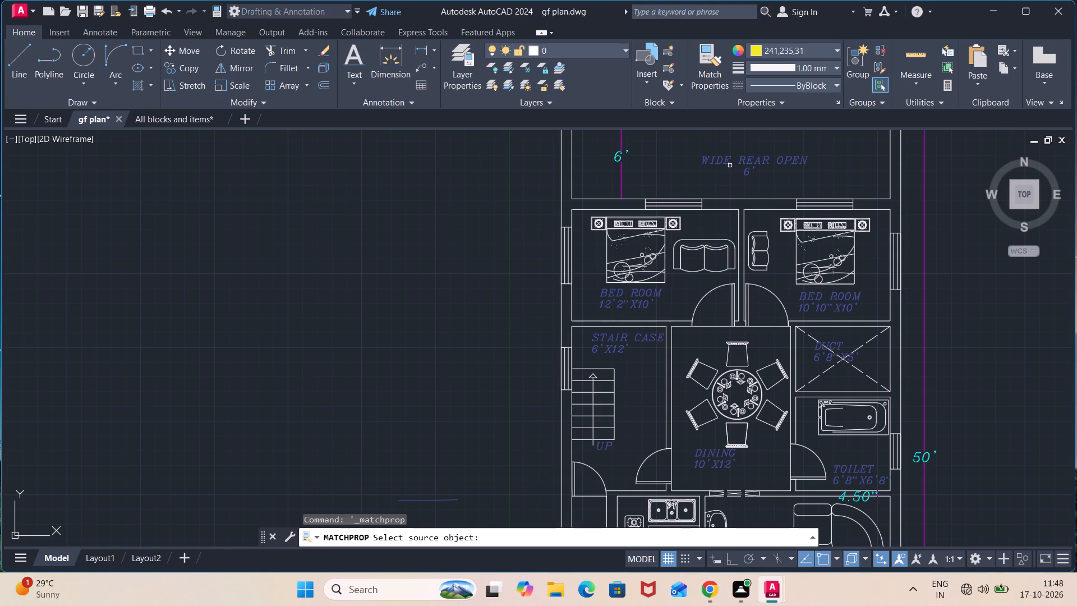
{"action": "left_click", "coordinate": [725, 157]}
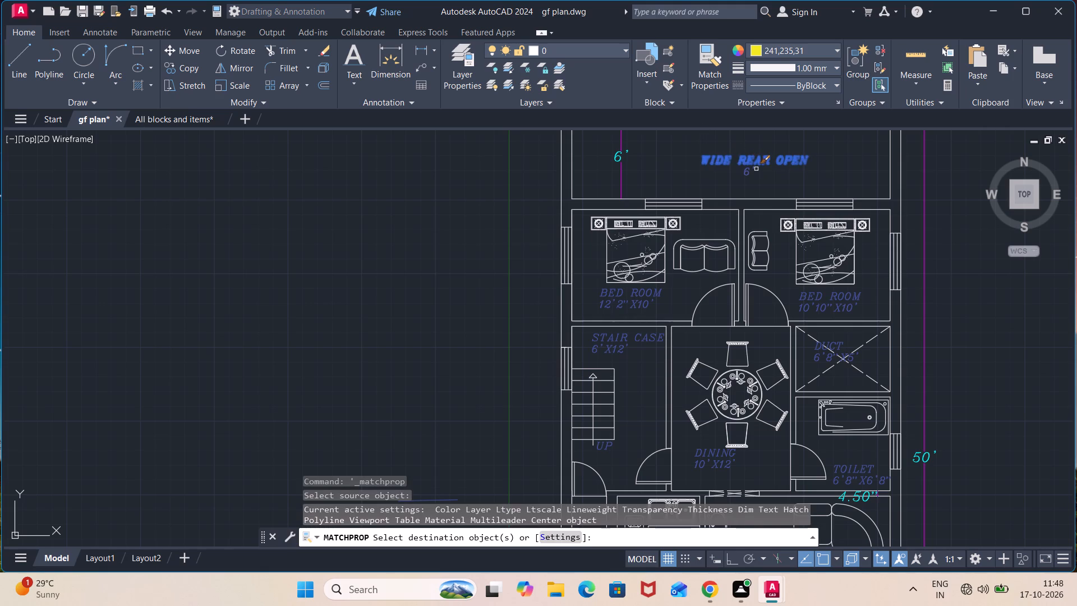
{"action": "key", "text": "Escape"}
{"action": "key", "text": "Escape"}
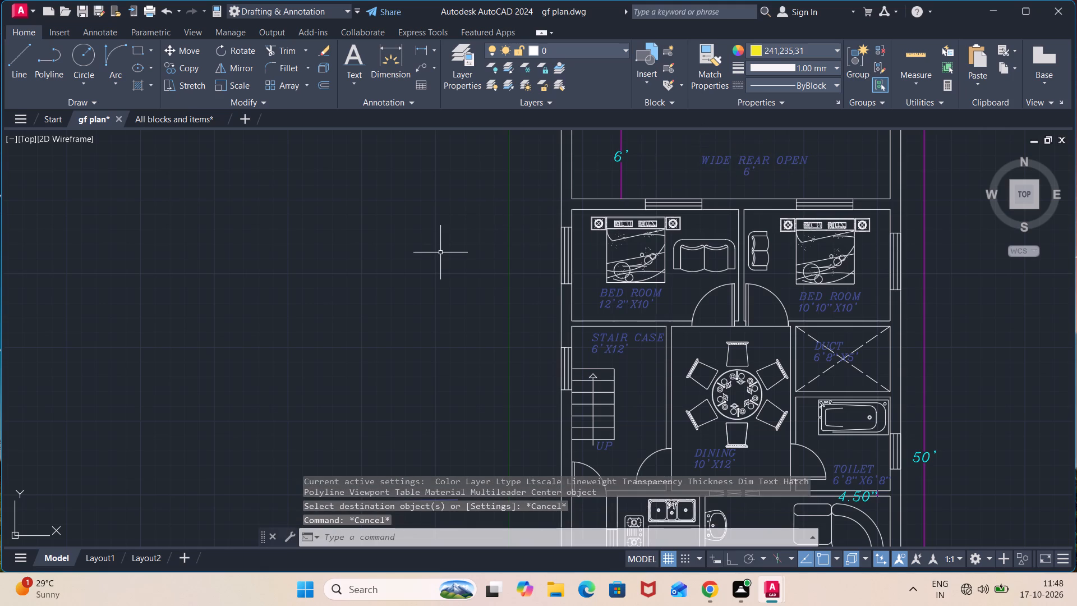
Draw a short, nearly horizontal yellow sample line in the empty area west of the left bedroom.
{"action": "key", "text": "l"}
{"action": "key", "text": "Return"}
{"action": "left_click", "coordinate": [389, 273]}
{"action": "left_click", "coordinate": [441, 274]}
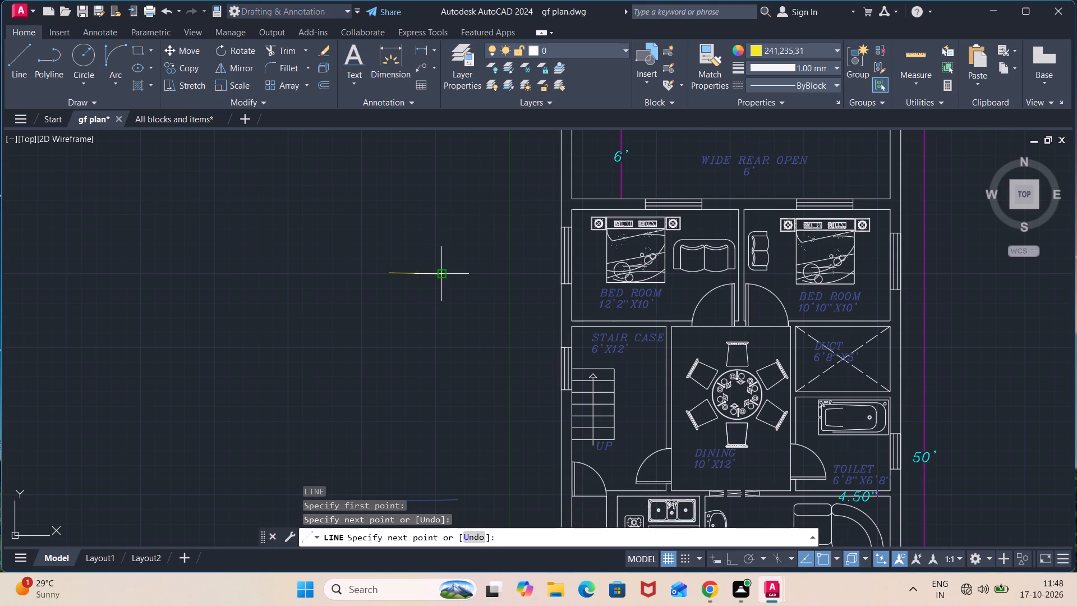
{"action": "key", "text": "Escape"}
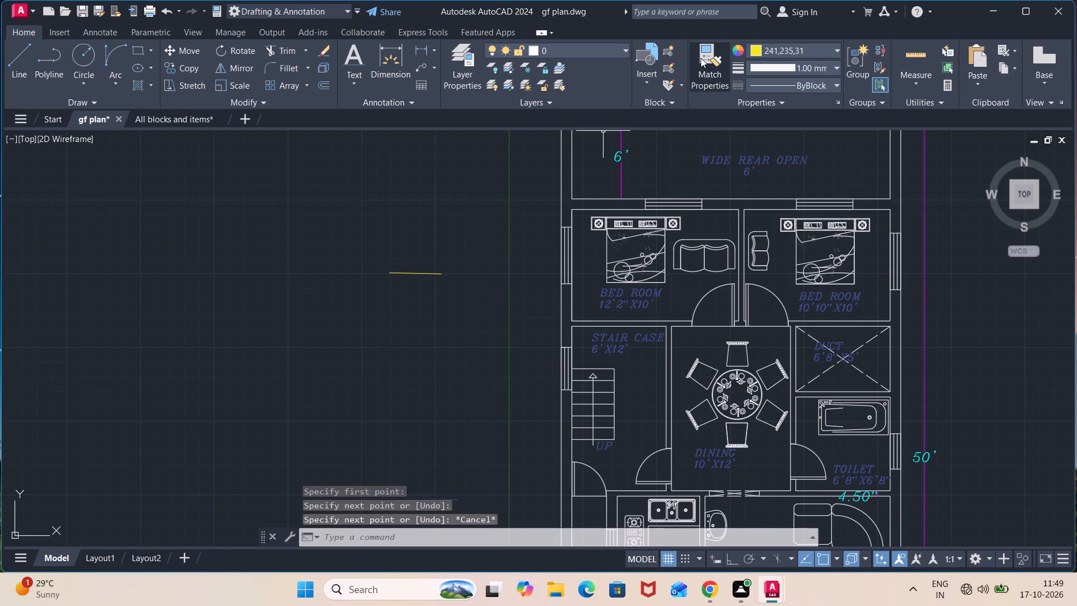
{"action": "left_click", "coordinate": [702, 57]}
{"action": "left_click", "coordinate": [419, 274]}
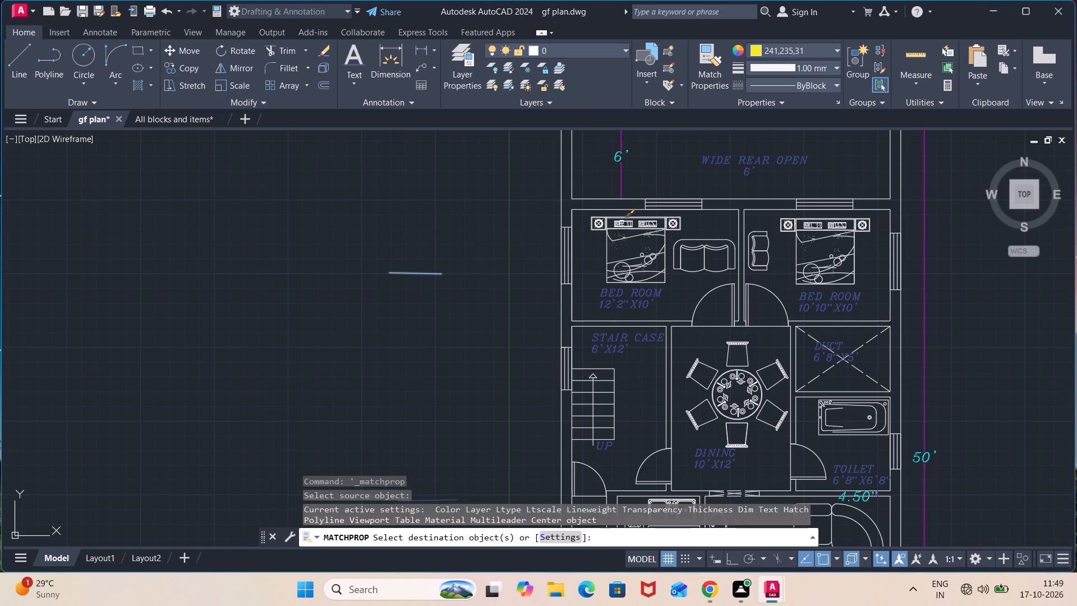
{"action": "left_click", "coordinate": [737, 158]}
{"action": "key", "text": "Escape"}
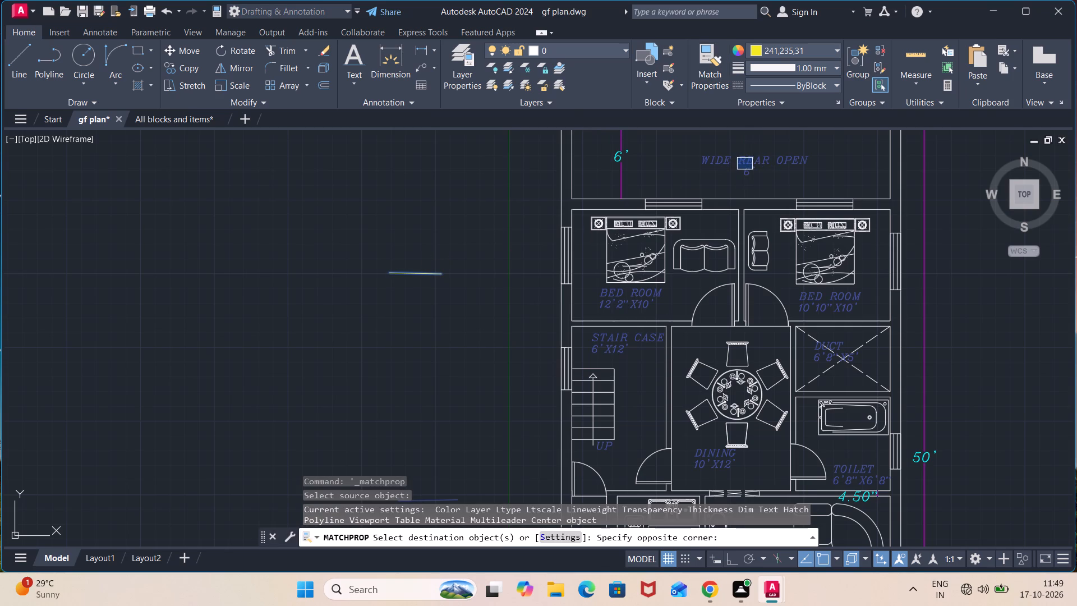
Match the yellow line's properties onto the WIDE REAR OPEN 6' label and both BED ROOM labels, including their size texts.
{"action": "left_click", "coordinate": [438, 277]}
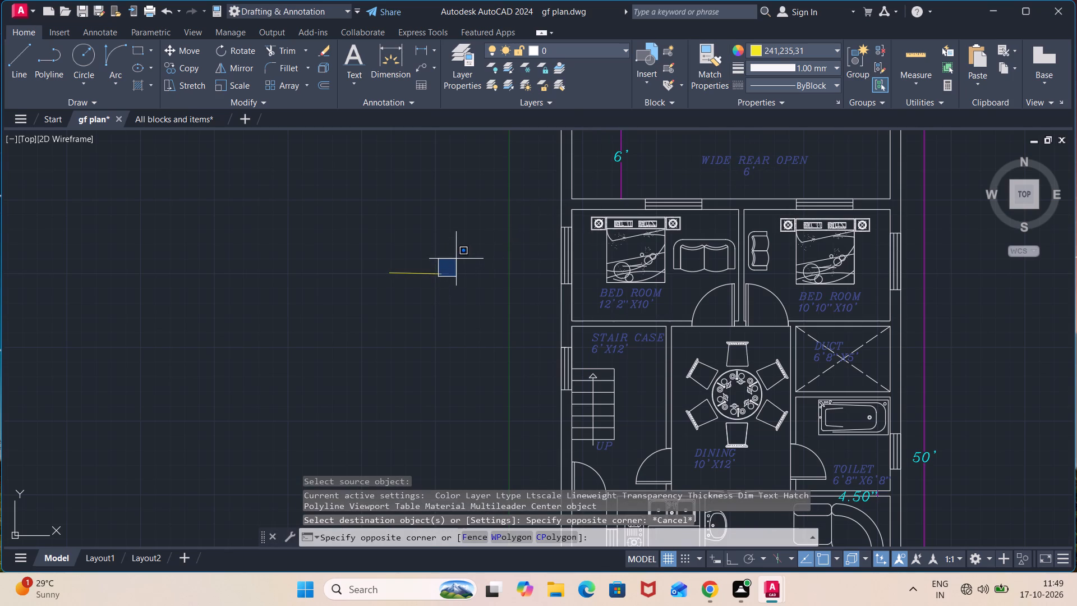
{"action": "left_click", "coordinate": [398, 274]}
{"action": "left_click_drag", "start_coordinate": [475, 231], "coordinate": [473, 237]}
{"action": "left_click", "coordinate": [393, 294]}
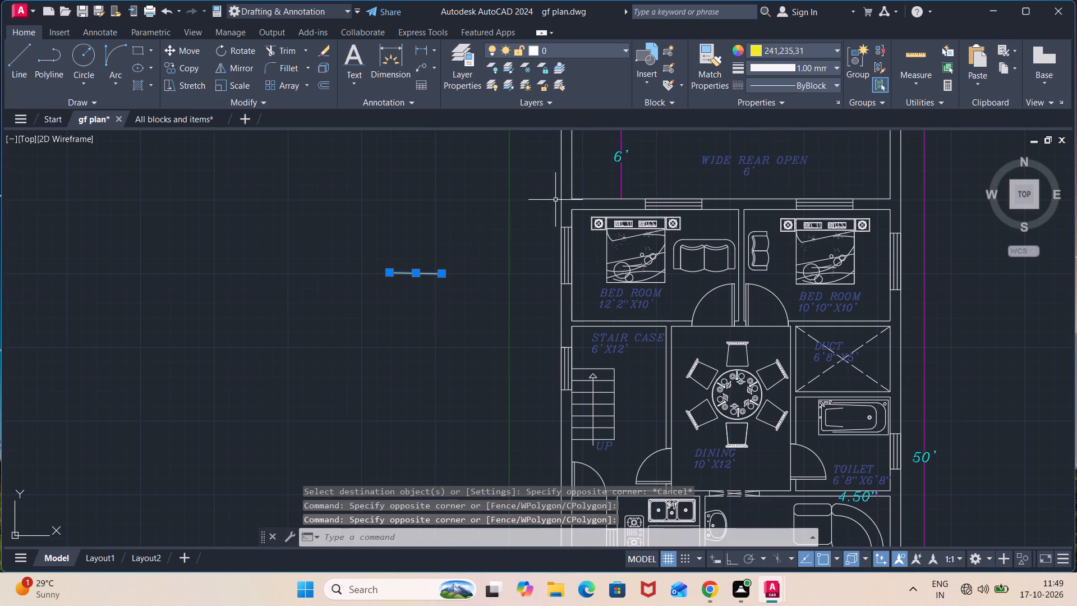
{"action": "left_click", "coordinate": [709, 65]}
{"action": "left_click", "coordinate": [720, 157]}
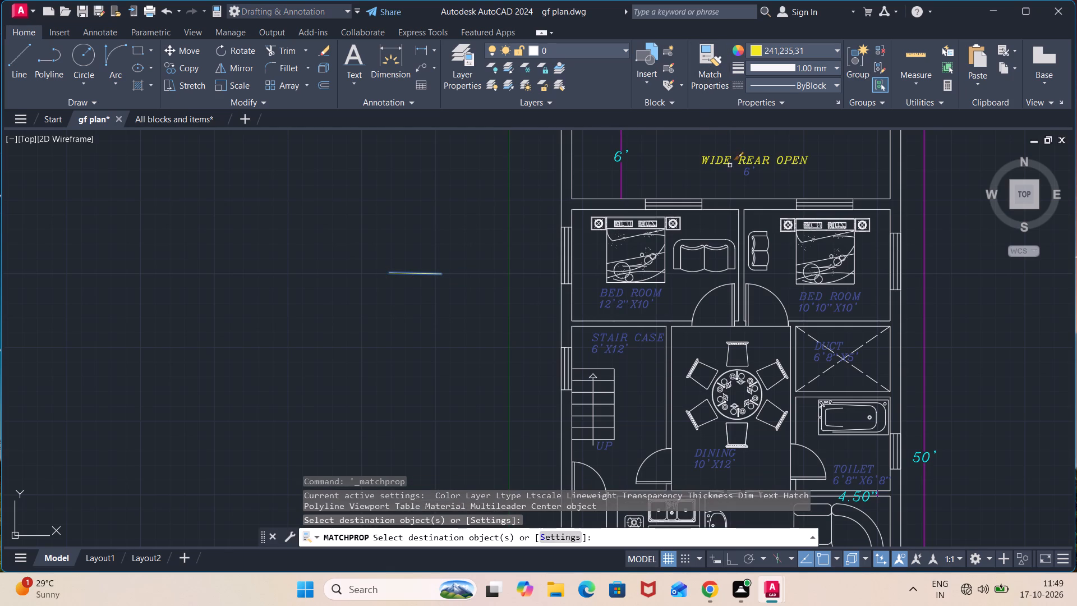
{"action": "left_click", "coordinate": [745, 169]}
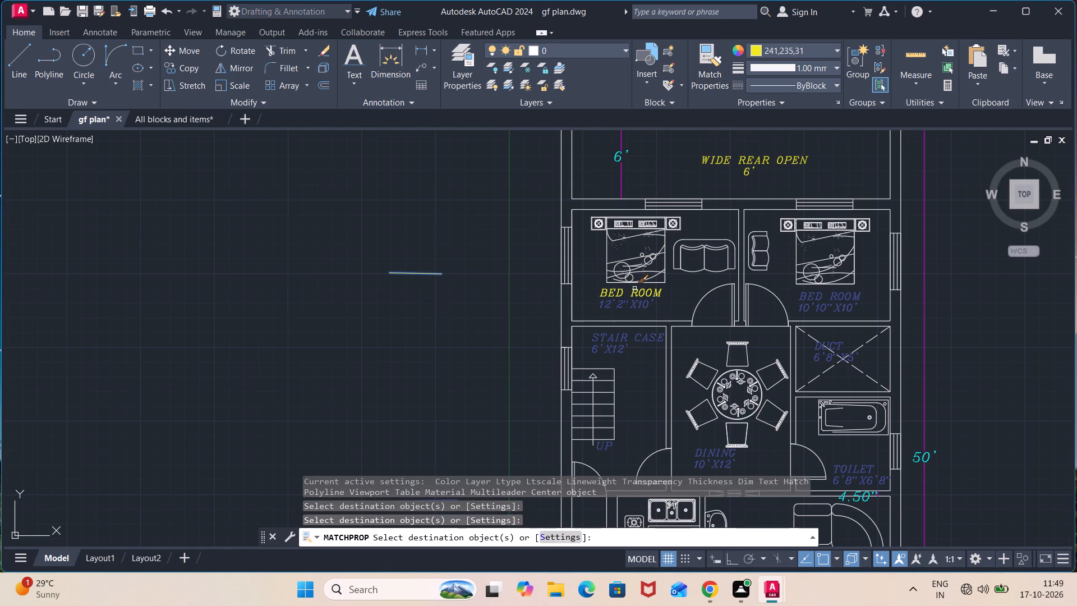
{"action": "left_click", "coordinate": [634, 288]}
{"action": "left_click", "coordinate": [634, 306]}
{"action": "left_click", "coordinate": [823, 291]}
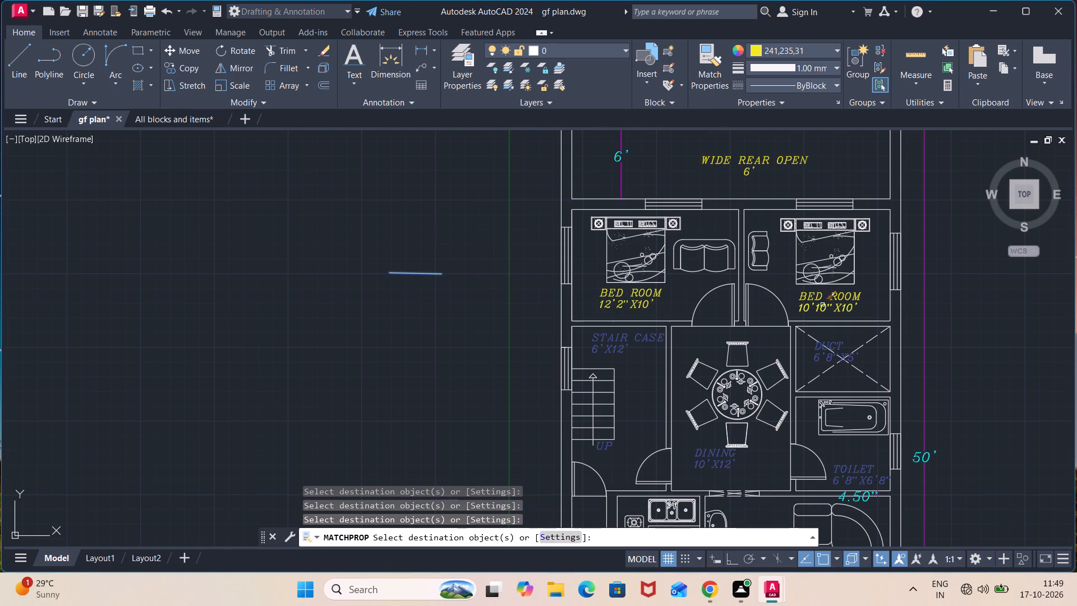
{"action": "left_click", "coordinate": [822, 305]}
Match the yellow line's properties onto the DUCT, DINING, STAIR CASE, UP and TOILET labels, including their size texts.
{"action": "middle_click_drag", "start_coordinate": [853, 457], "coordinate": [822, 329]}
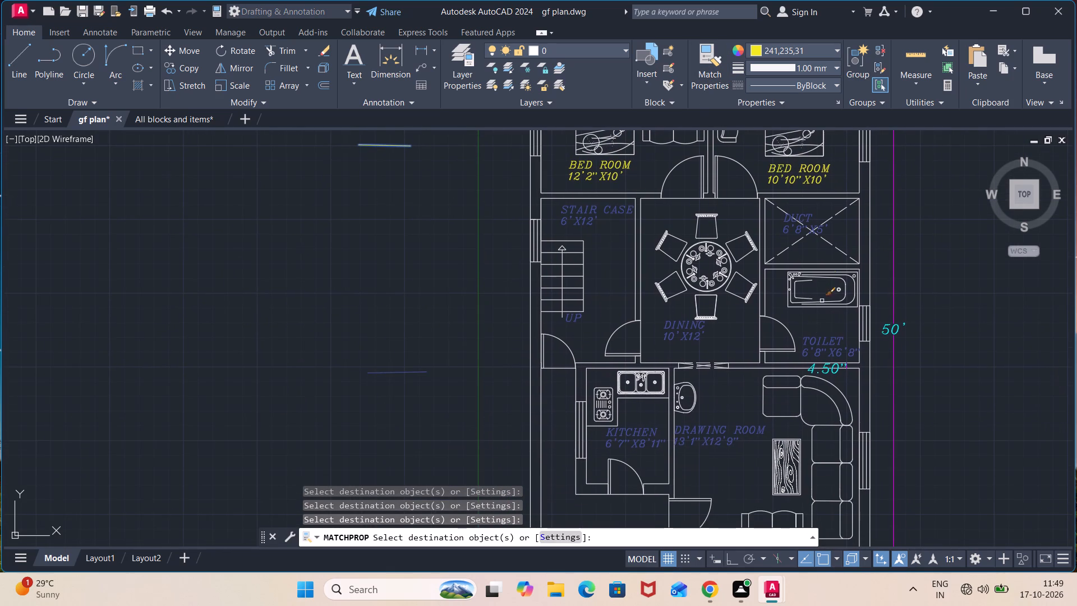
{"action": "left_click", "coordinate": [811, 217]}
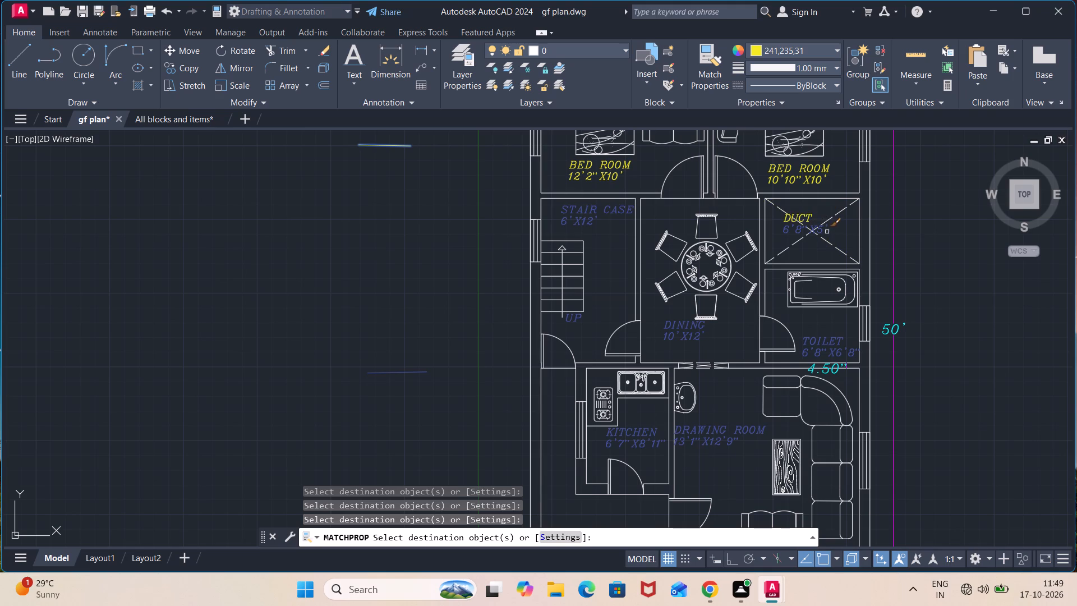
{"action": "left_click", "coordinate": [824, 230]}
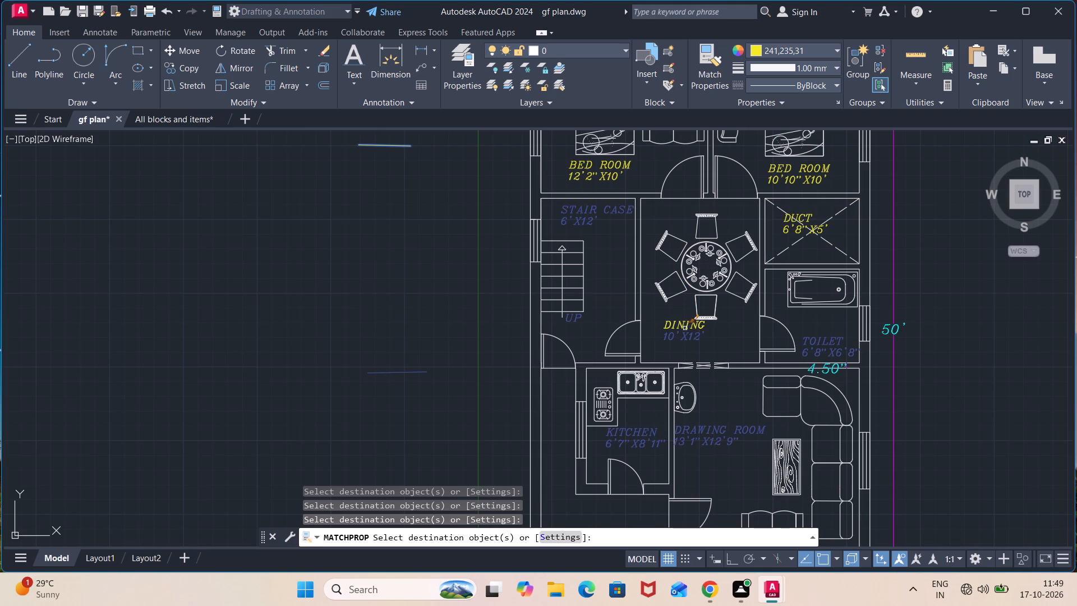
{"action": "left_click", "coordinate": [685, 328]}
{"action": "left_click", "coordinate": [686, 333]}
{"action": "left_click", "coordinate": [593, 220]}
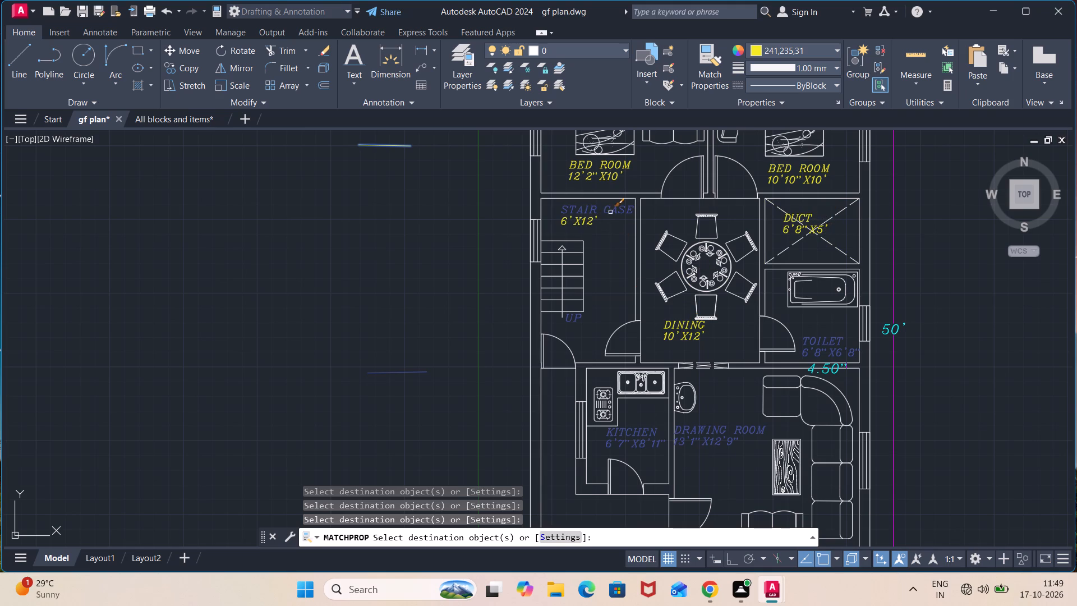
{"action": "left_click", "coordinate": [613, 210]}
{"action": "left_click", "coordinate": [578, 316]}
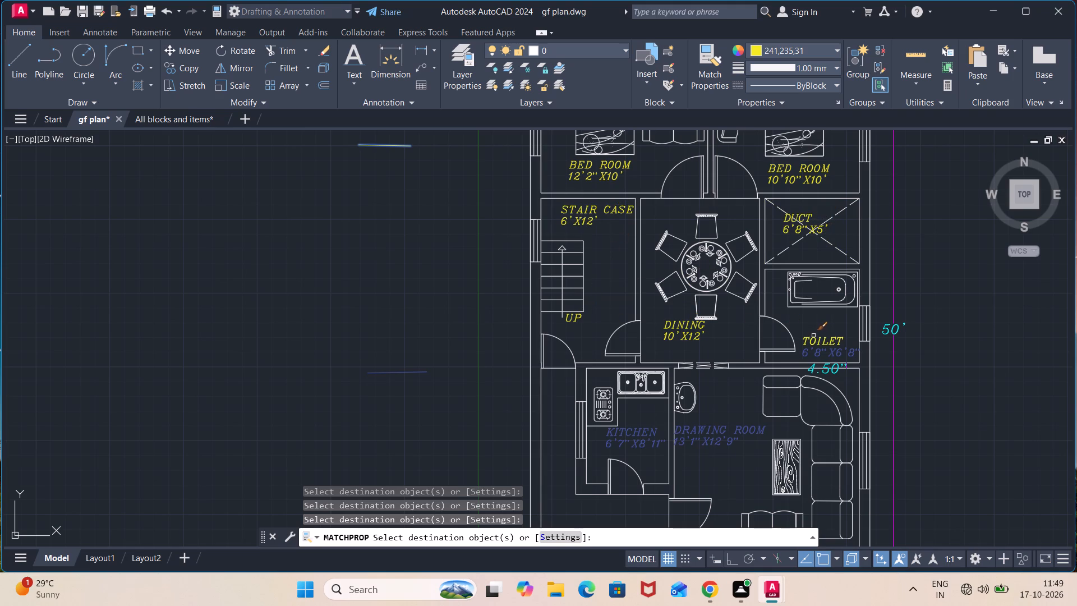
{"action": "left_click", "coordinate": [820, 340]}
{"action": "left_click", "coordinate": [824, 353]}
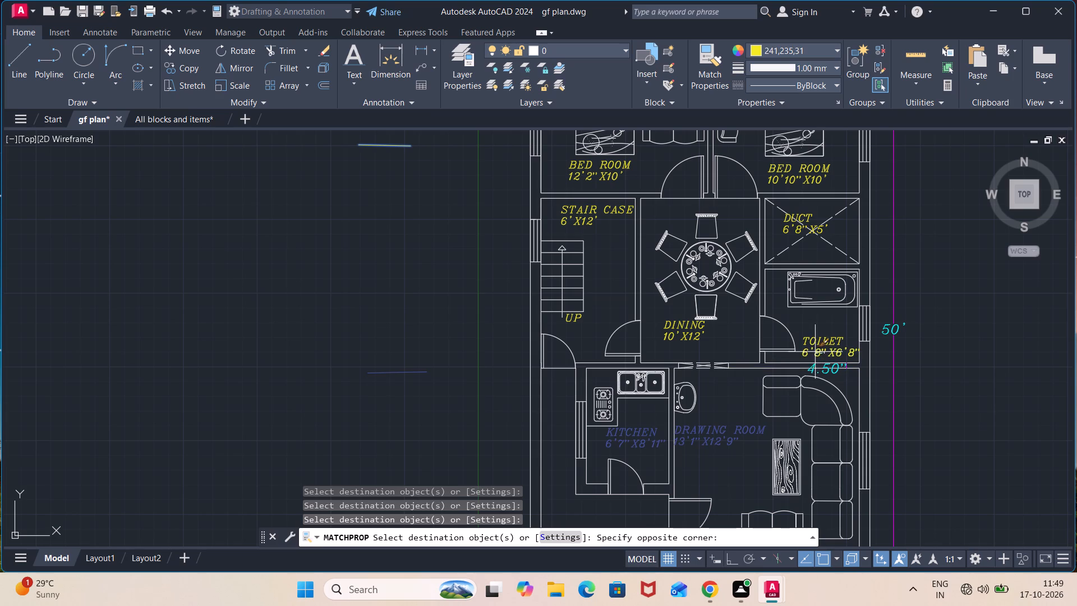
{"action": "left_click", "coordinate": [819, 351]}
Match the yellow line's properties onto the DRAWING ROOM, KITCHEN and WIDE FRONT LAWN labels, including their size texts.
{"action": "left_click", "coordinate": [739, 428]}
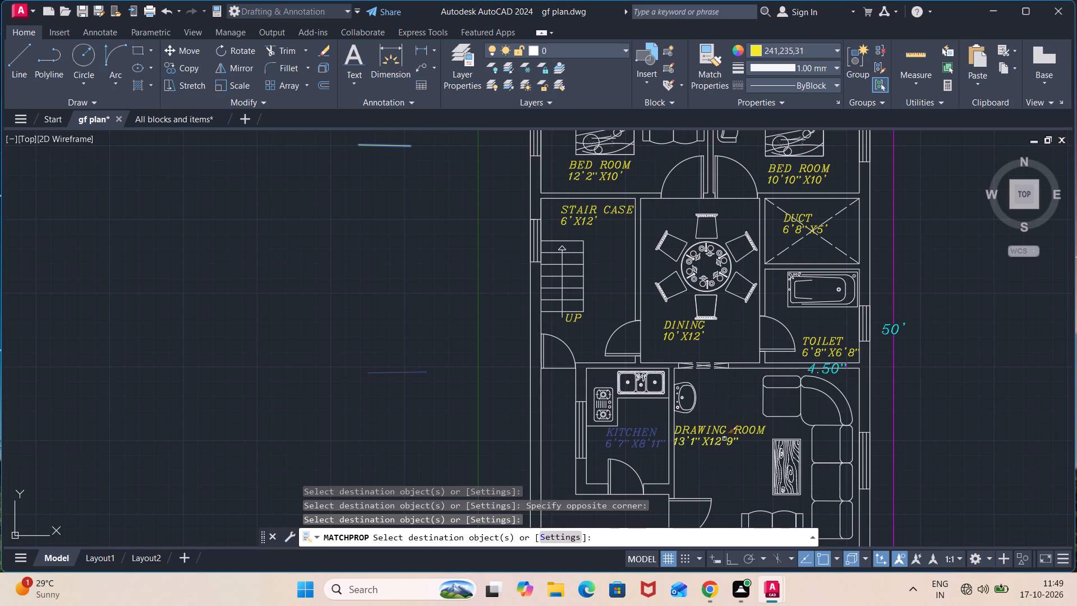
{"action": "left_click", "coordinate": [723, 440]}
{"action": "left_click", "coordinate": [634, 439]}
{"action": "left_click", "coordinate": [635, 428]}
{"action": "scroll", "coordinate": [675, 434], "scroll_direction": "down", "scroll_amount": 1}
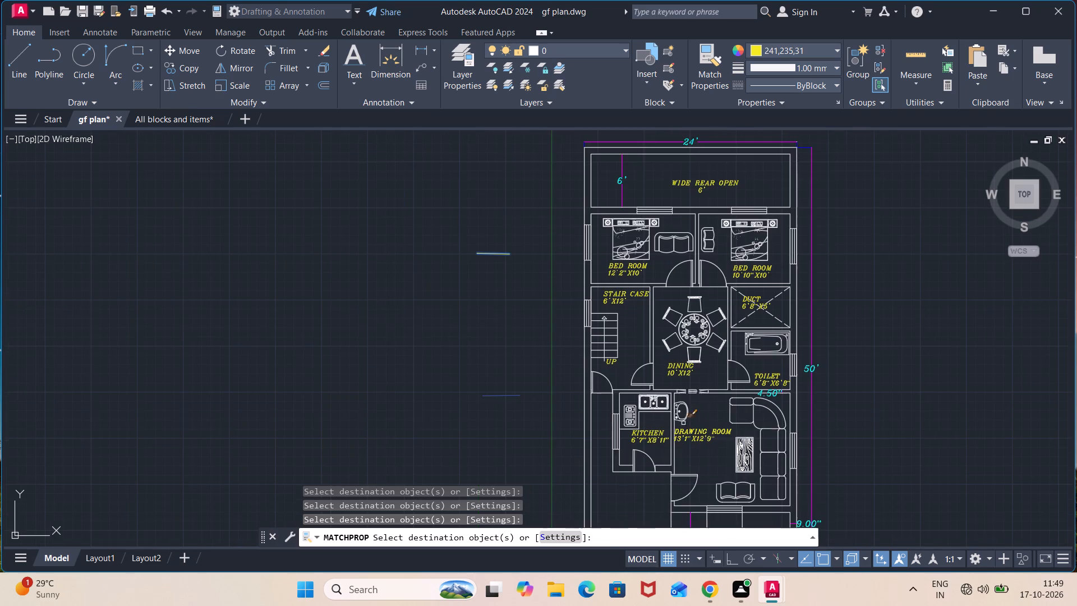
{"action": "middle_click_drag", "start_coordinate": [703, 411], "coordinate": [643, 119]}
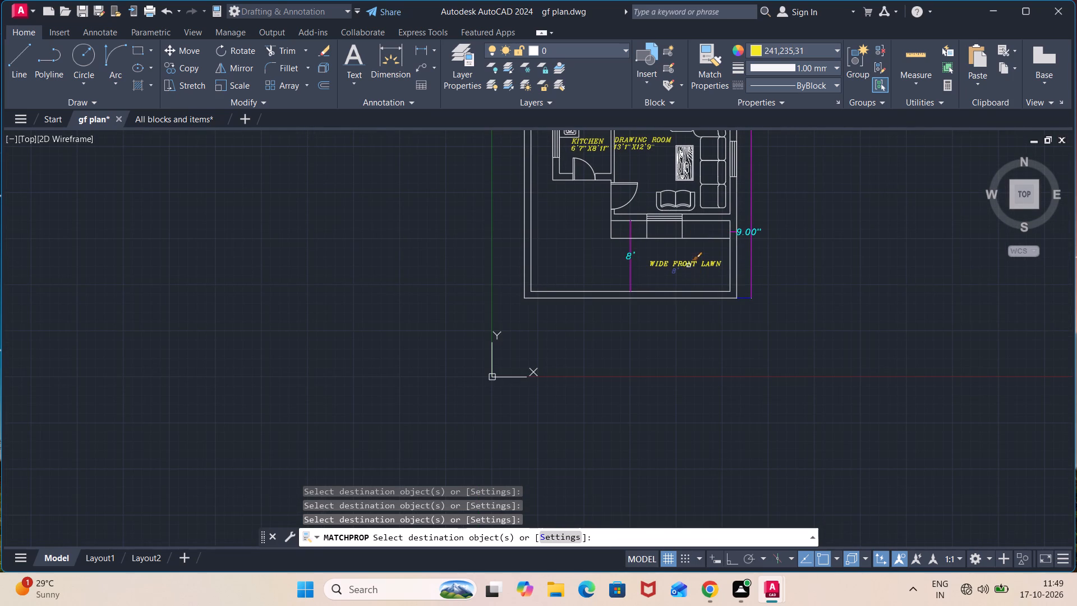
{"action": "left_click", "coordinate": [688, 263]}
{"action": "left_click", "coordinate": [673, 273]}
{"action": "middle_click_drag", "start_coordinate": [795, 205], "coordinate": [866, 402]}
{"action": "middle_click_drag", "start_coordinate": [855, 251], "coordinate": [869, 296]}
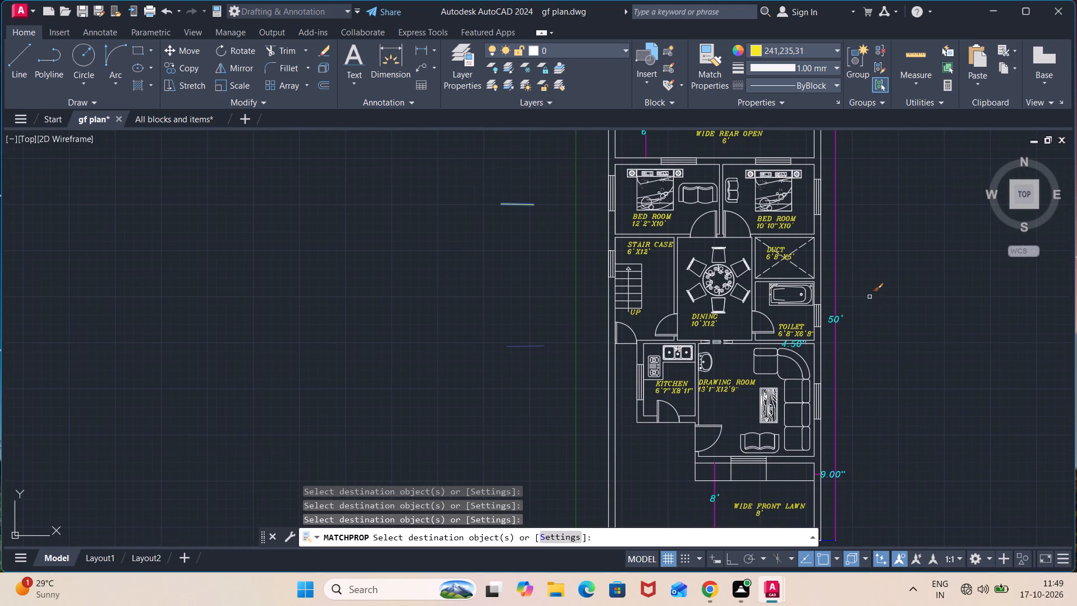
{"action": "key", "text": "Escape"}
Delete the yellow and blue sample lines west of the floor plan.
{"action": "left_click_drag", "start_coordinate": [553, 186], "coordinate": [553, 192]}
{"action": "left_click", "coordinate": [491, 361]}
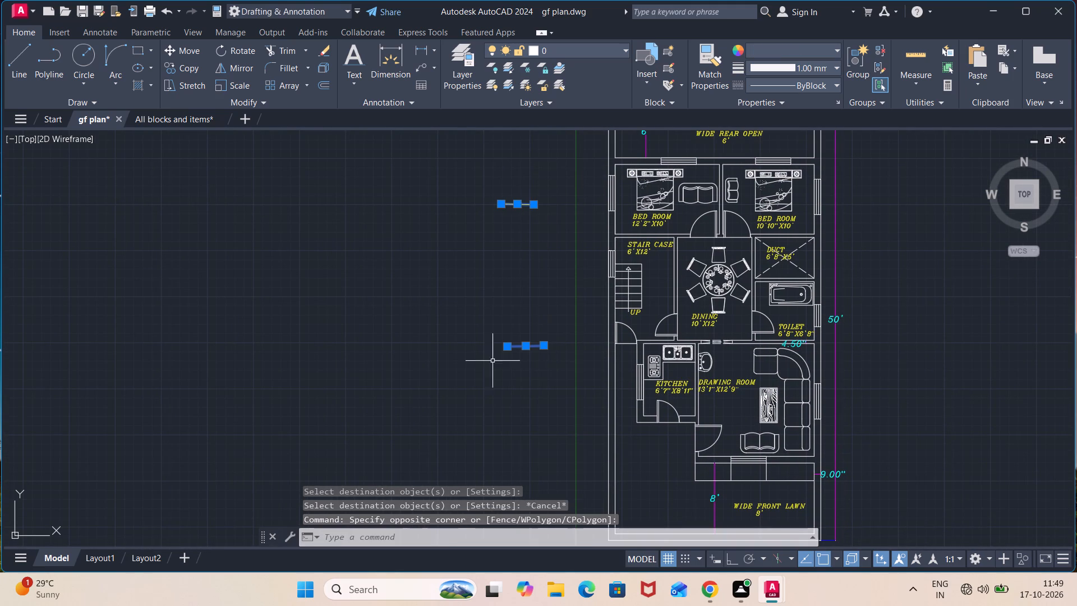
{"action": "key", "text": "Delete"}
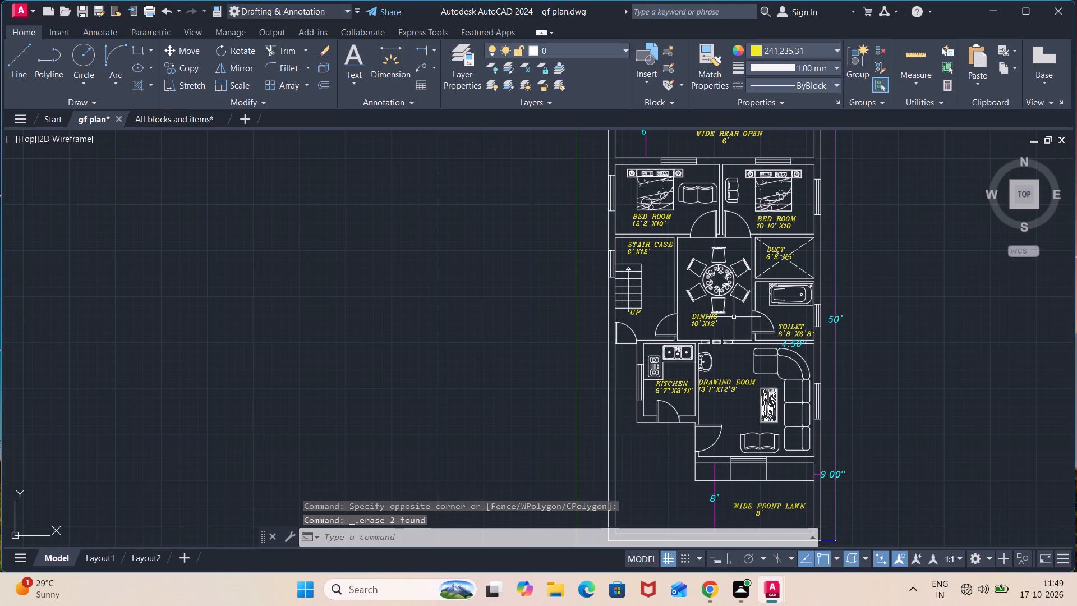
Start a plot of the model with Microsoft Print to PDF as the plotter.
{"action": "middle_click_drag", "start_coordinate": [734, 316], "coordinate": [581, 348]}
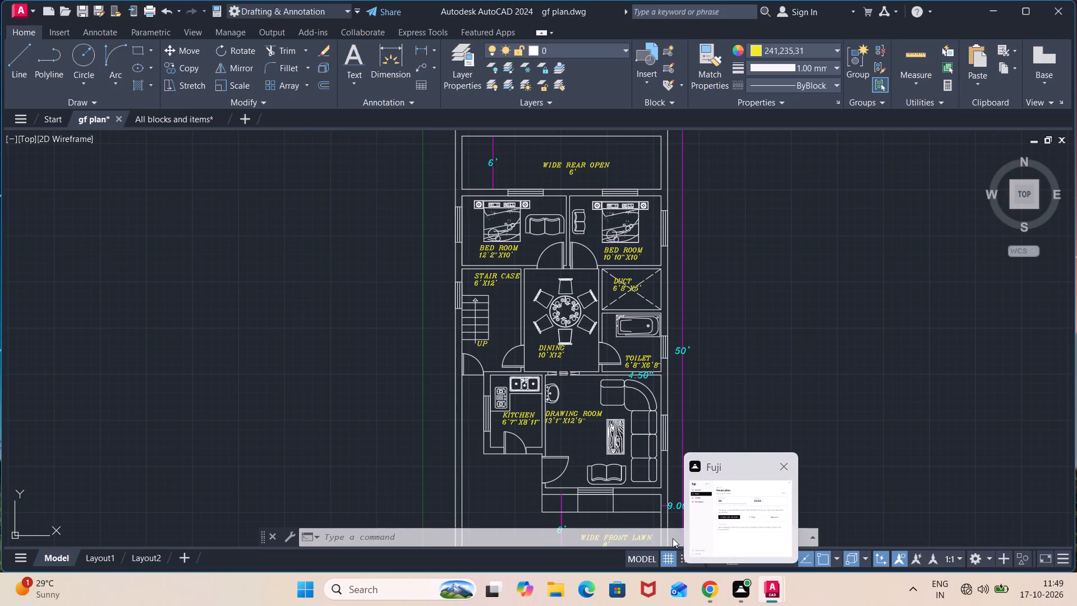
{"action": "middle_click_drag", "start_coordinate": [564, 408], "coordinate": [575, 286]}
{"action": "scroll", "coordinate": [575, 286], "scroll_direction": "down", "scroll_amount": 1}
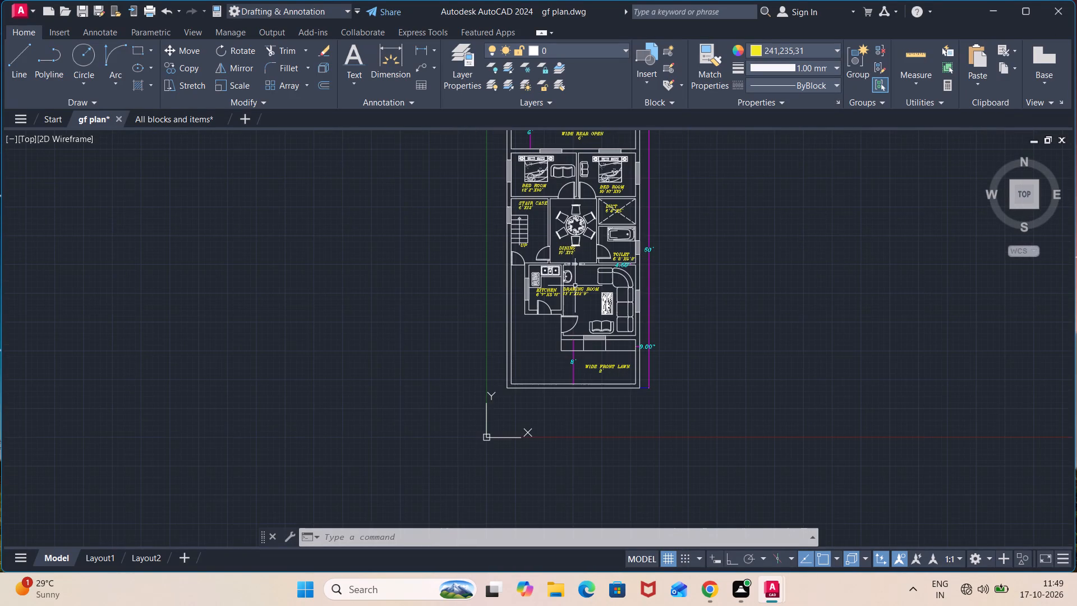
{"action": "middle_click_drag", "start_coordinate": [575, 286], "coordinate": [579, 380]}
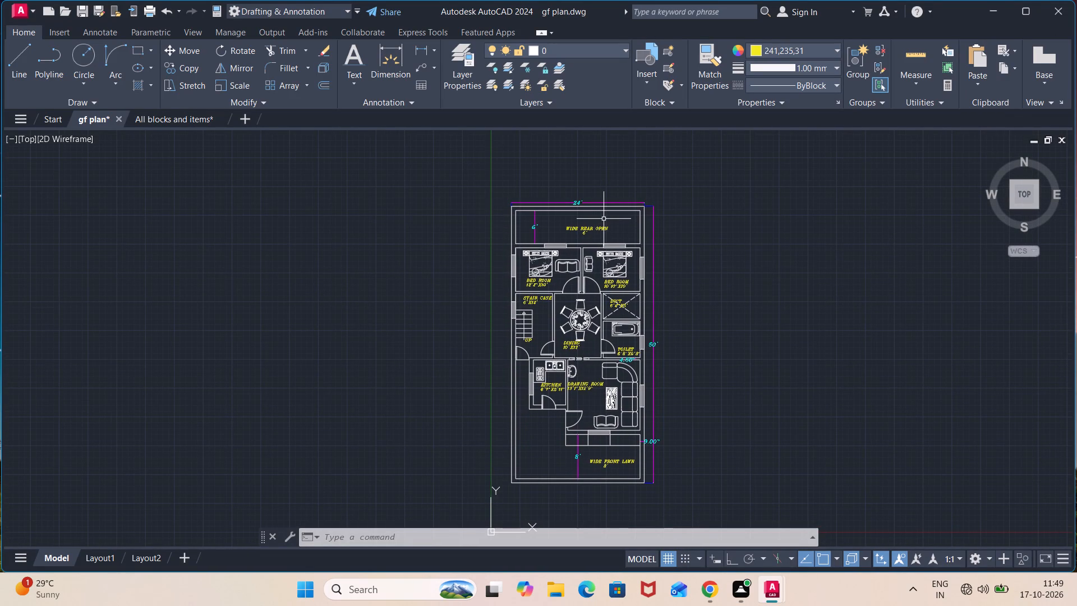
{"action": "key", "text": "ctrl+p"}
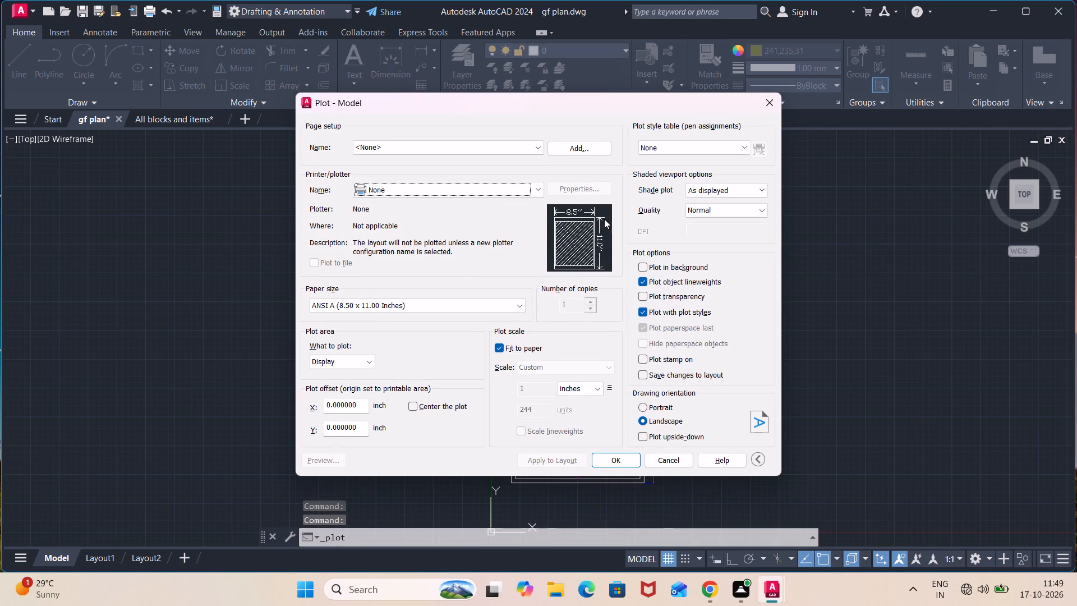
{"action": "left_click", "coordinate": [538, 185]}
{"action": "left_click", "coordinate": [506, 229]}
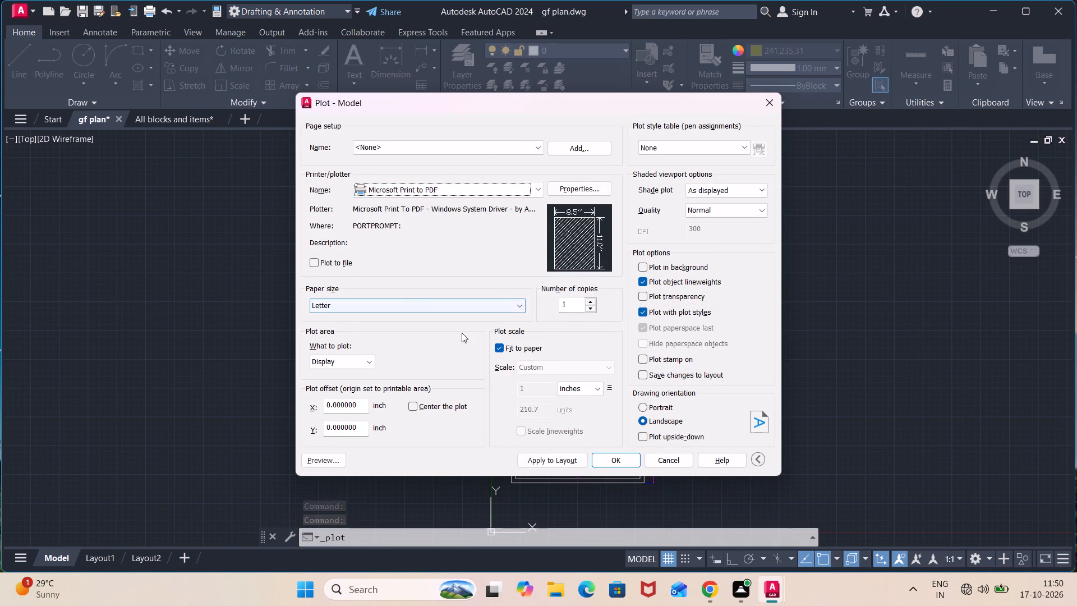
Set the plot area to a window enclosing the whole floor plan and its outer dimensions.
{"action": "left_click", "coordinate": [372, 361]}
{"action": "left_click", "coordinate": [365, 401]}
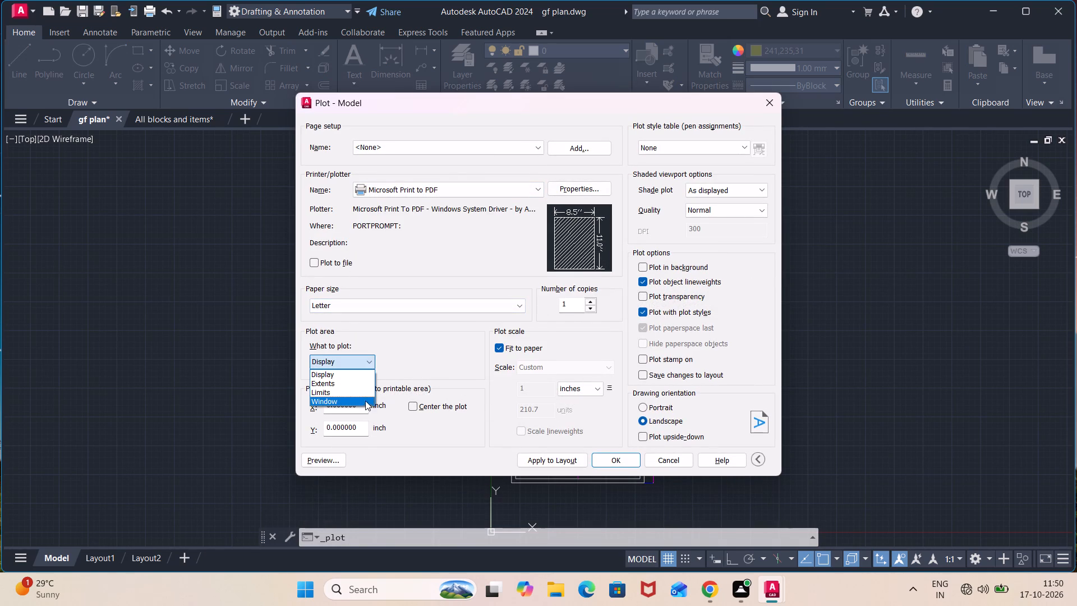
{"action": "left_click", "coordinate": [482, 195]}
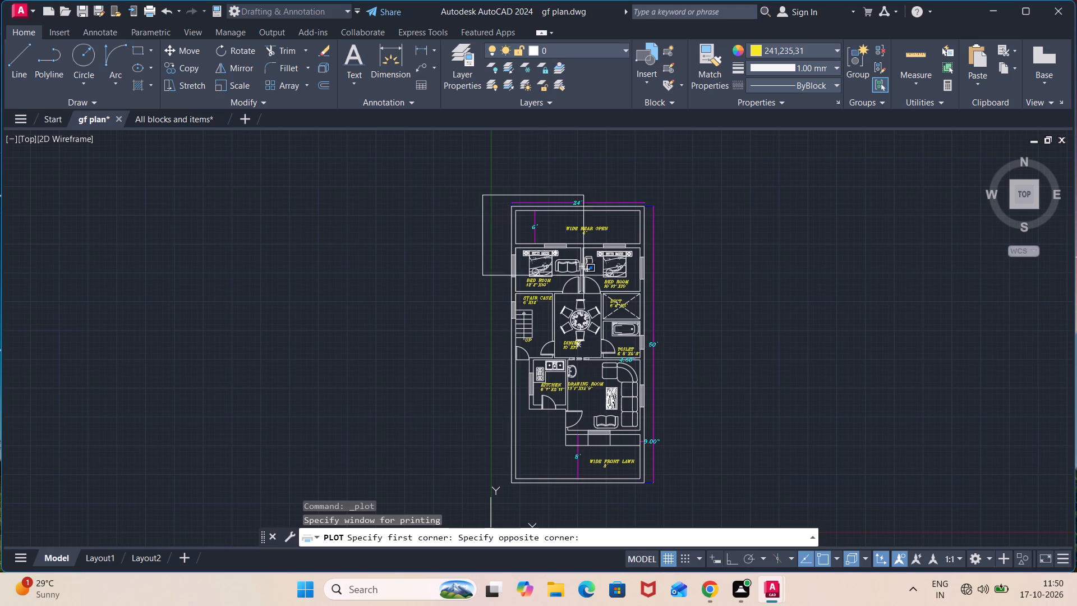
{"action": "scroll", "coordinate": [678, 489], "scroll_direction": "up", "scroll_amount": 2}
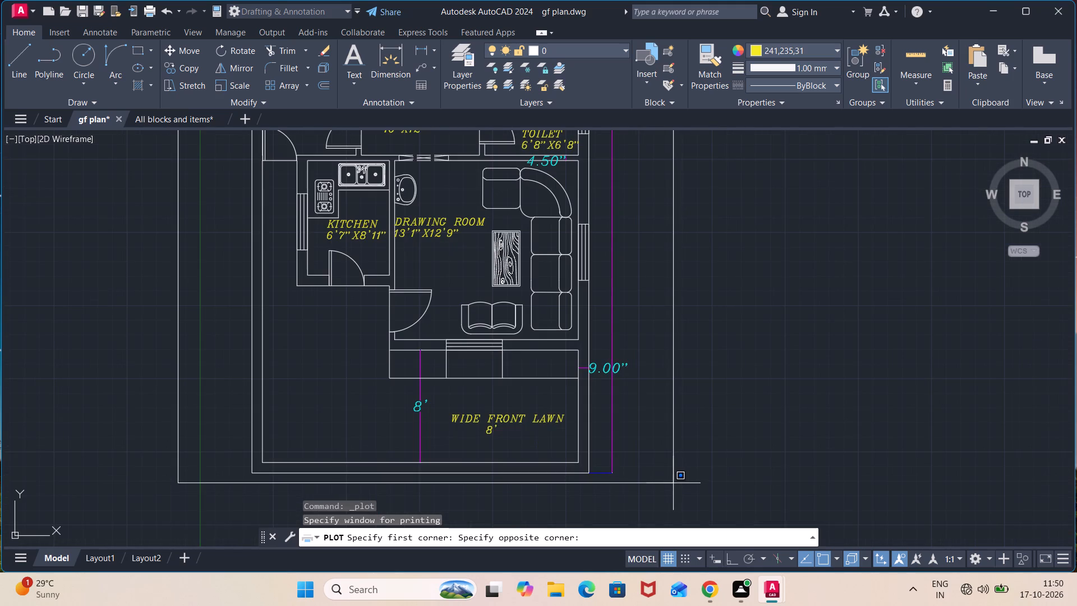
{"action": "left_click", "coordinate": [656, 492]}
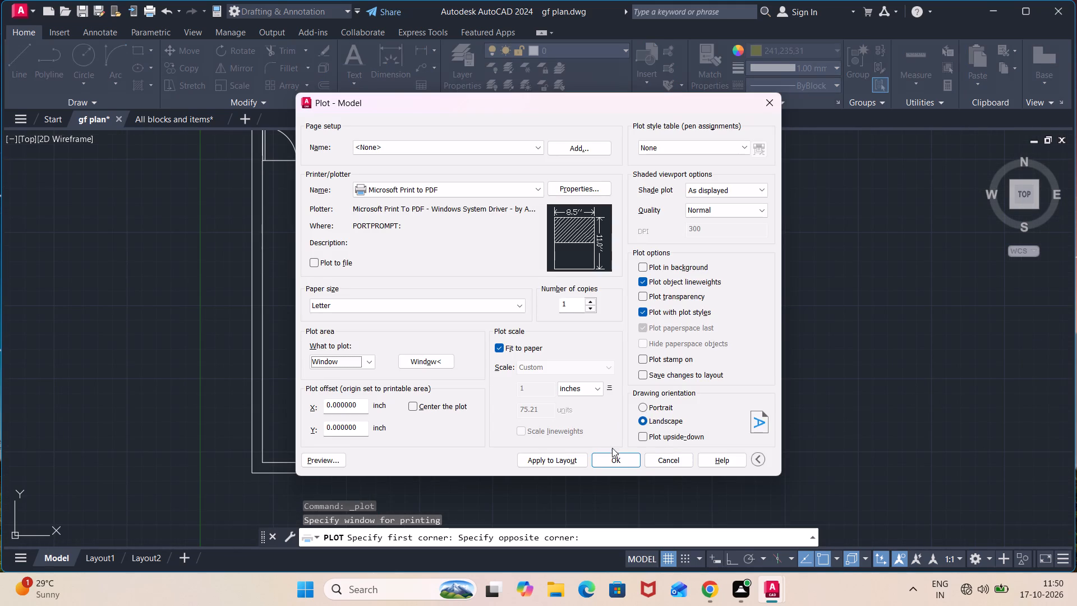
Plot the drawing to a PDF named GF PLAN in the Documents folder.
{"action": "left_click", "coordinate": [624, 460]}
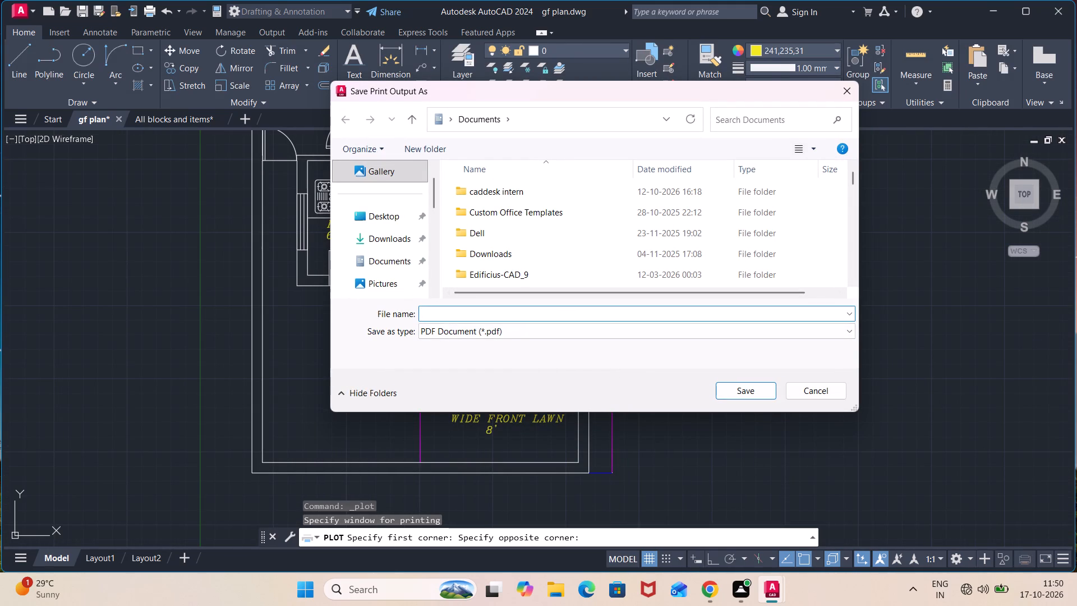
{"action": "type", "text": "GF"}
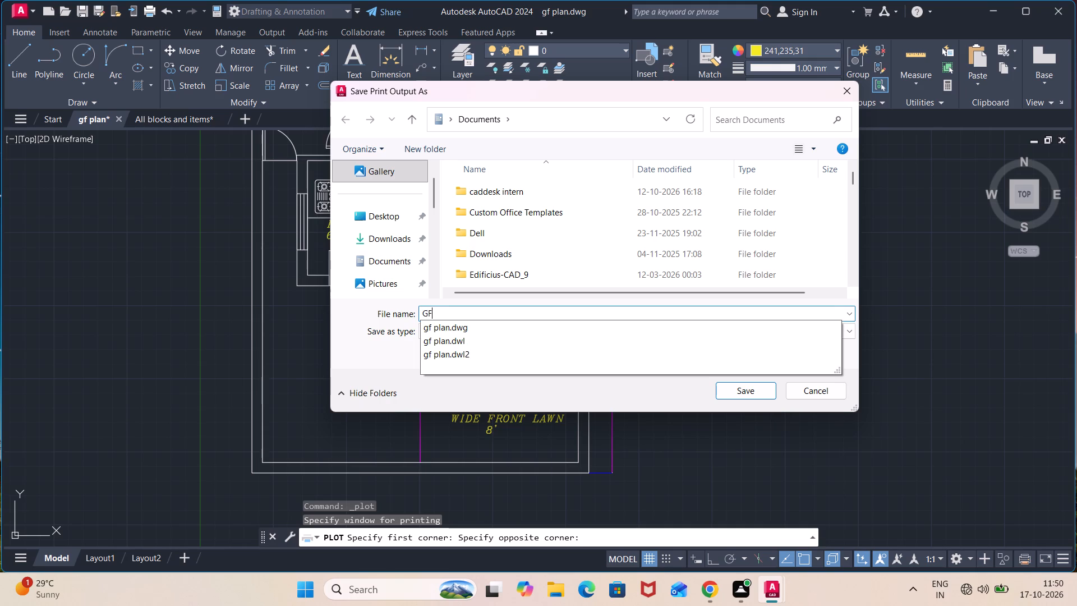
{"action": "key", "text": "space"}
{"action": "type", "text": "PLAN"}
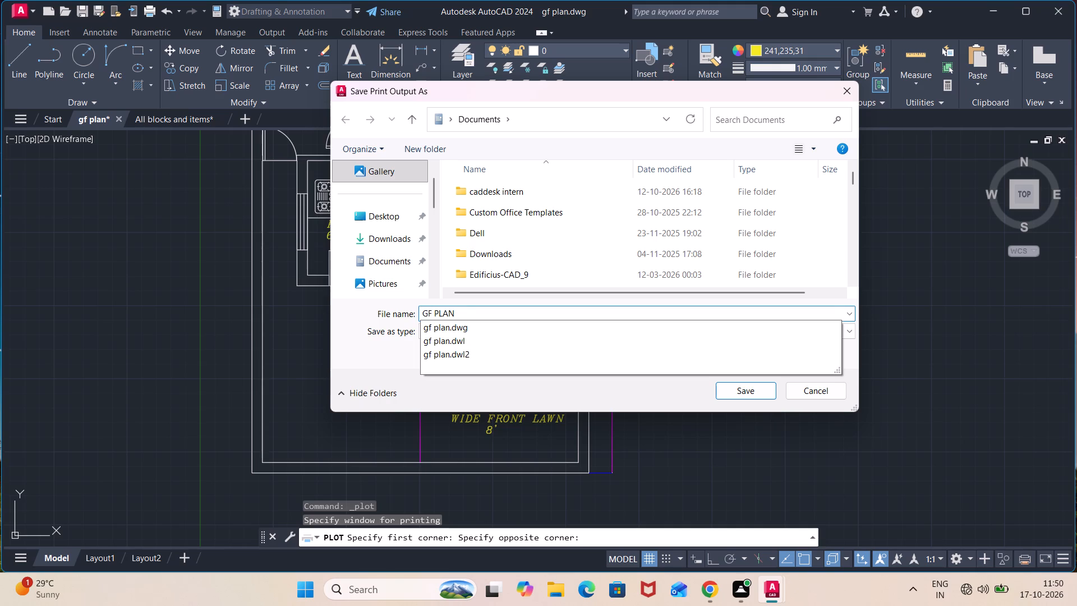
{"action": "left_click", "coordinate": [747, 394]}
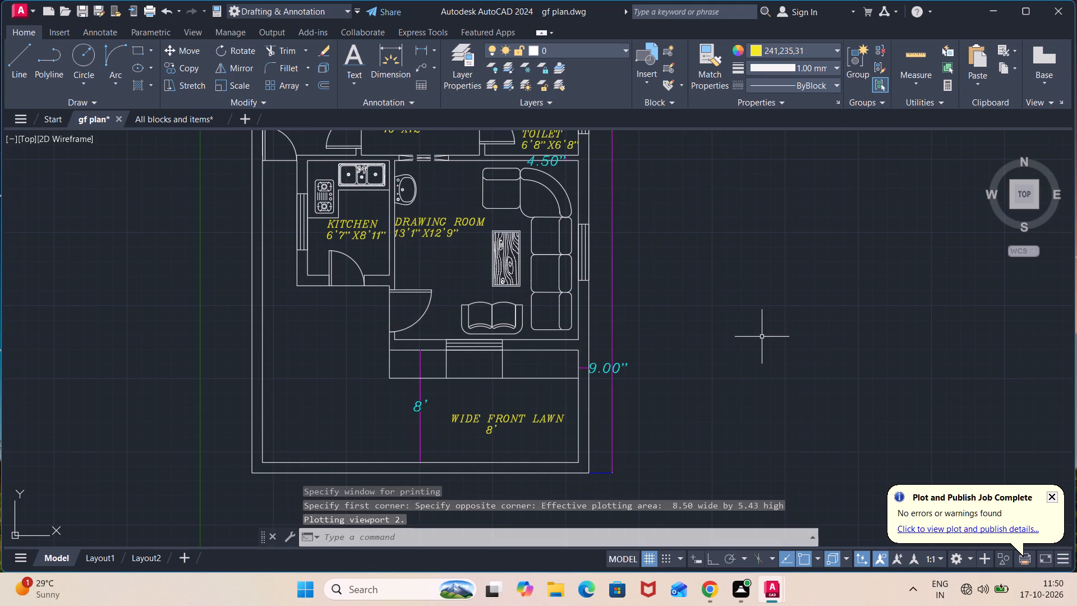
Query the drawing's log file path with the LOGFILENAME system variable.
{"action": "type", "text": "LOGFILENAME"}
{"action": "key", "text": "Return"}
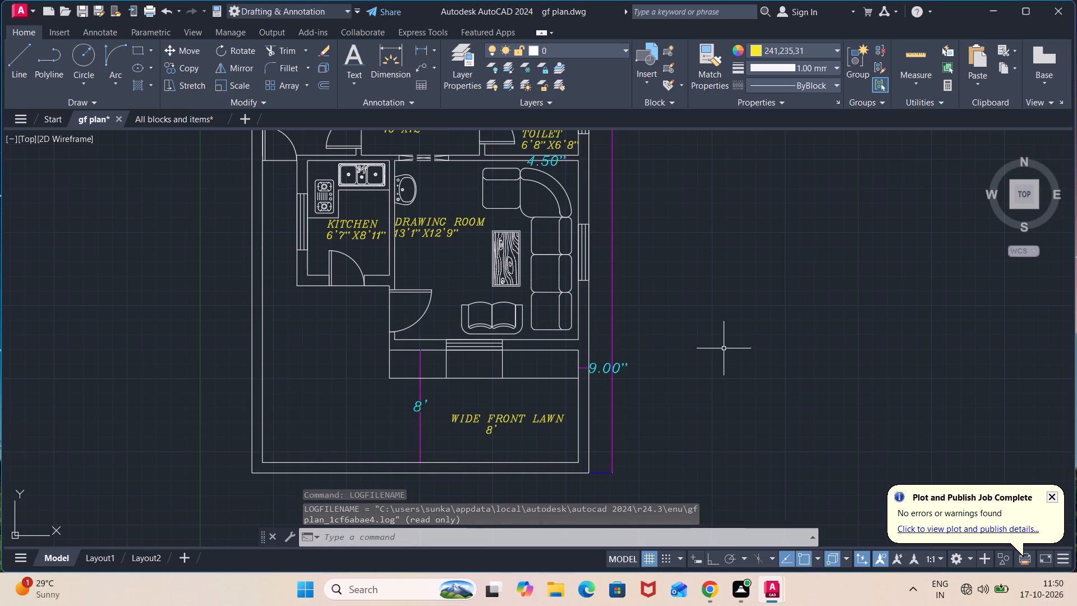
View the plot and publish details of the finished plot job.
{"action": "left_click", "coordinate": [940, 527]}
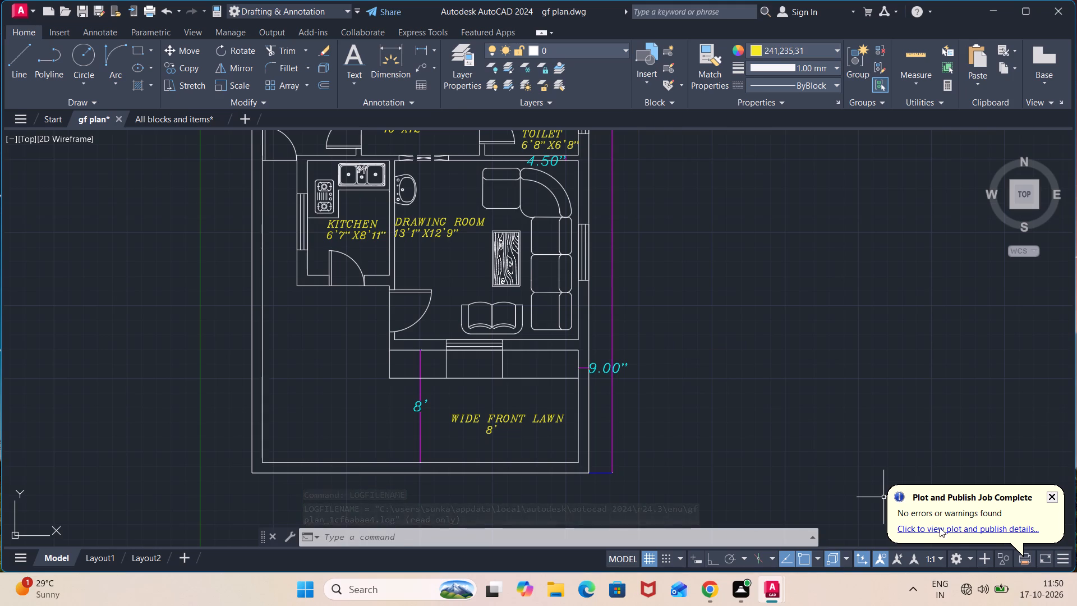
{"action": "left_click", "coordinate": [507, 484]}
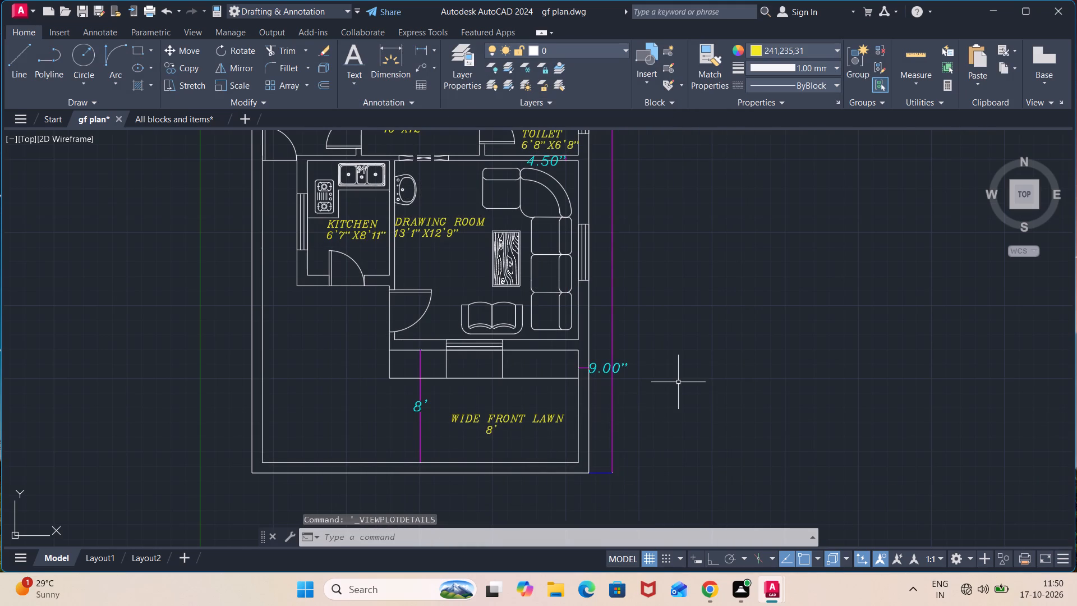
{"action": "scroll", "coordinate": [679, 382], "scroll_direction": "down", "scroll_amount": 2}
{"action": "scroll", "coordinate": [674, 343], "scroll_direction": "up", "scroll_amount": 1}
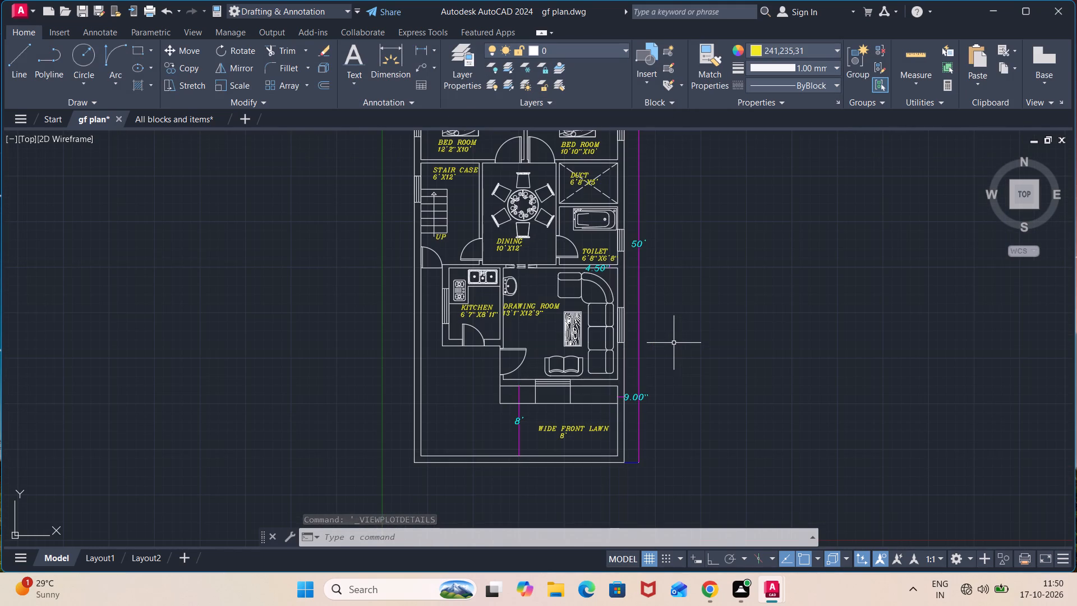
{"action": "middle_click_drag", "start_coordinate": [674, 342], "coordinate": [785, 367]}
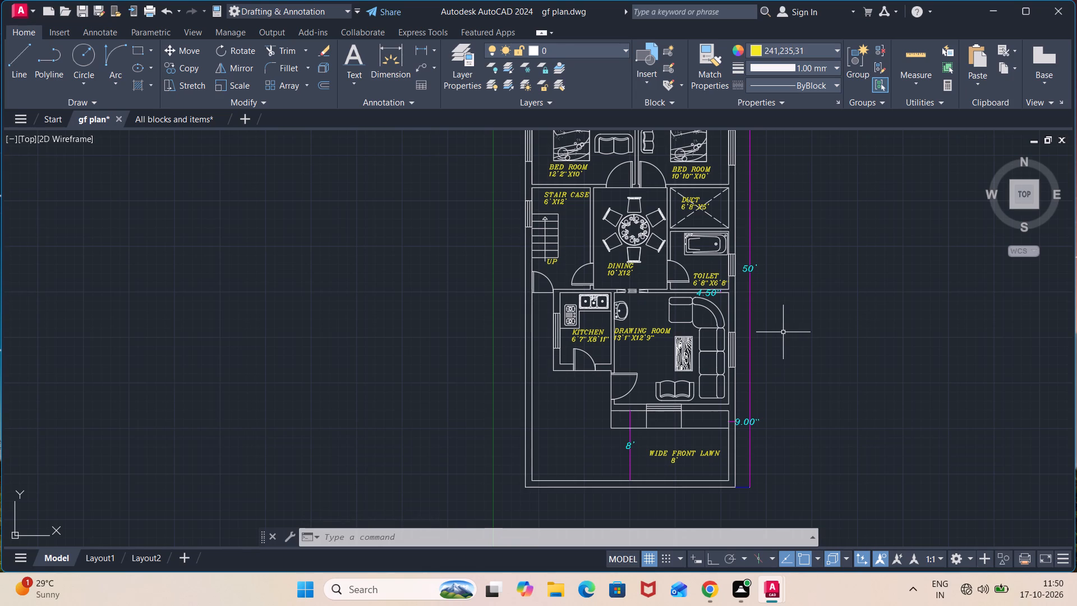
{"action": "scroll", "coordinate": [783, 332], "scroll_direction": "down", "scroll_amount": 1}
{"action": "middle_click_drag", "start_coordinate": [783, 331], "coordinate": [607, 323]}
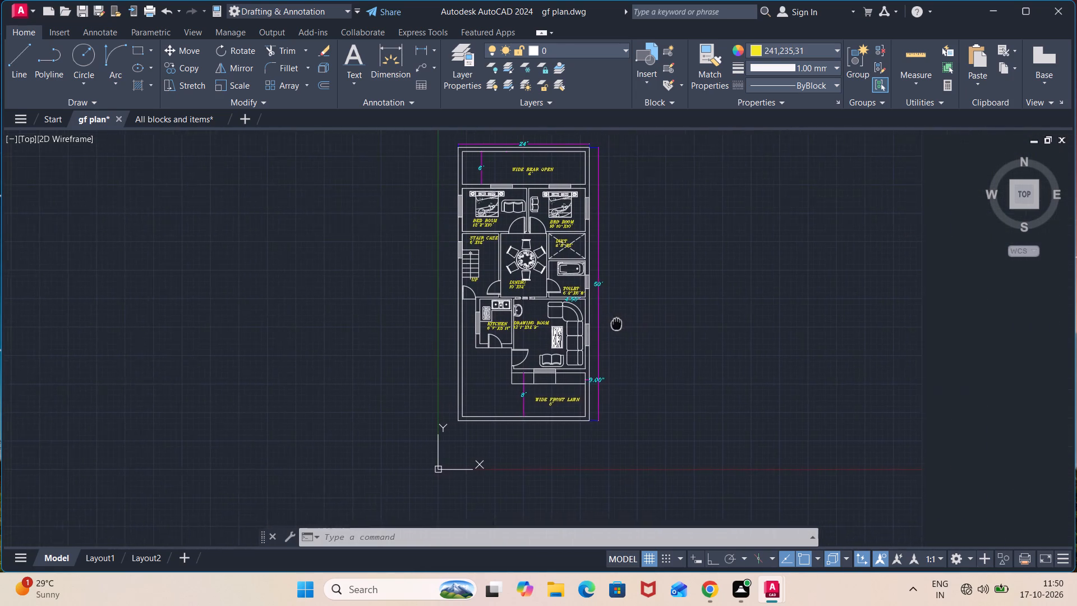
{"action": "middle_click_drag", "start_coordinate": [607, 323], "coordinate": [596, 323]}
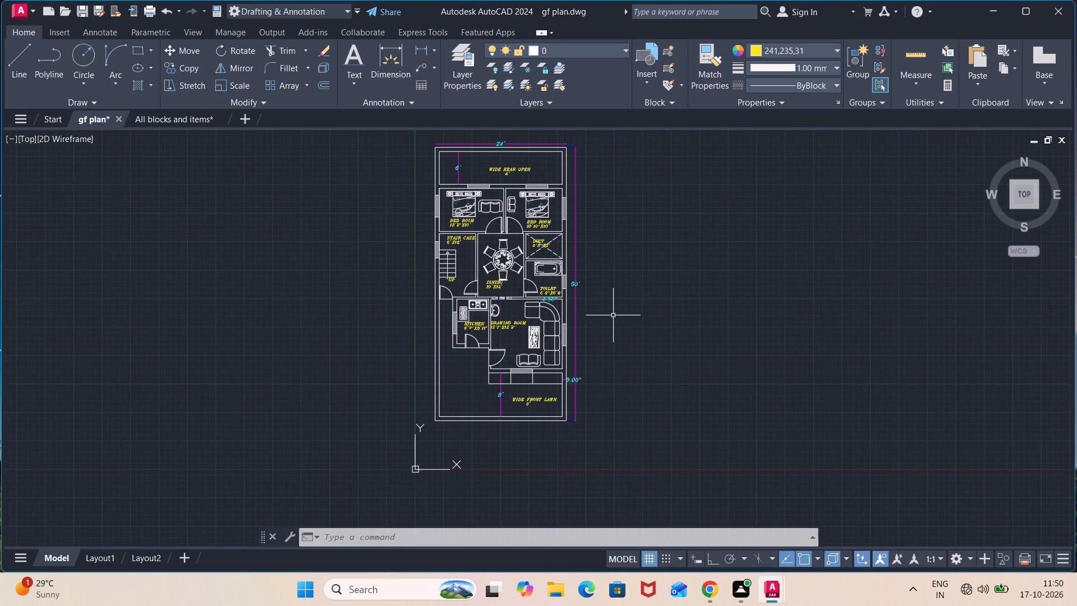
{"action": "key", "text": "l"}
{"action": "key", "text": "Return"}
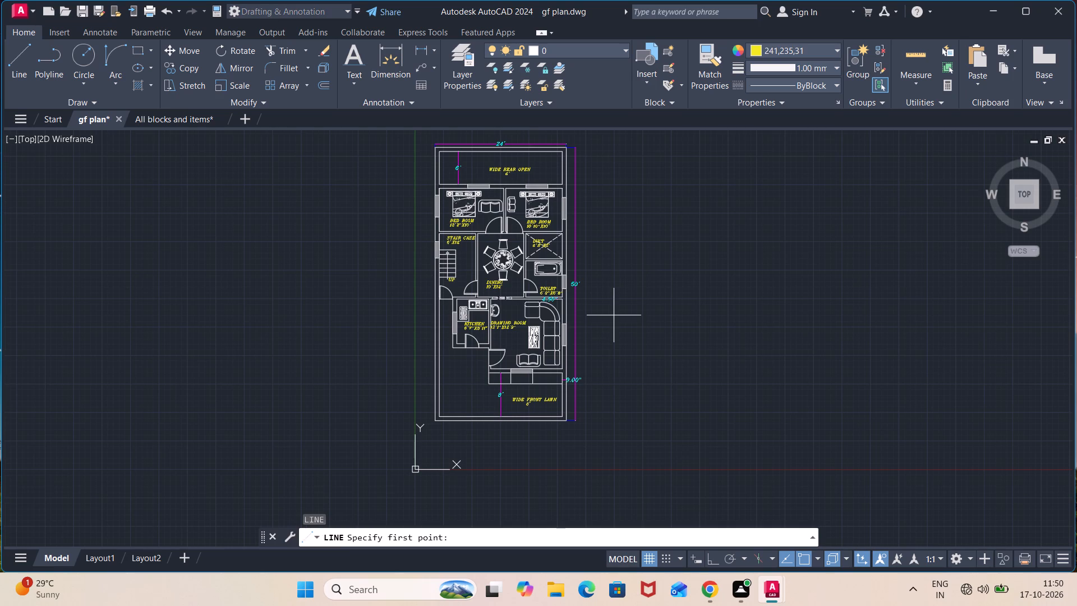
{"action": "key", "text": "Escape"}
Review the list of search paths and file locations in the Options dialog and close it.
{"action": "type", "text": "OP"}
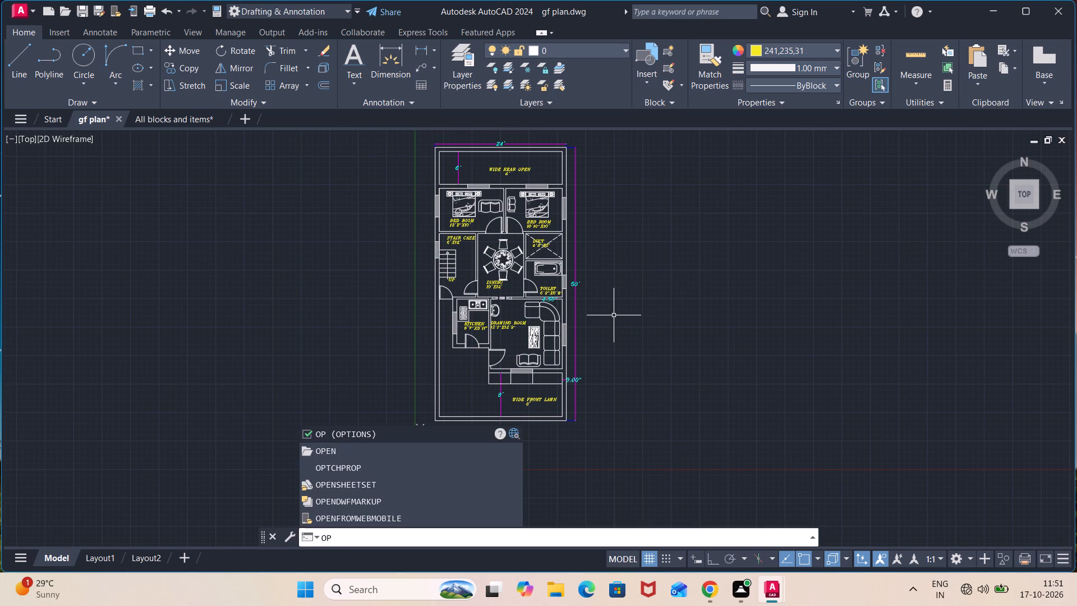
{"action": "key", "text": "Return"}
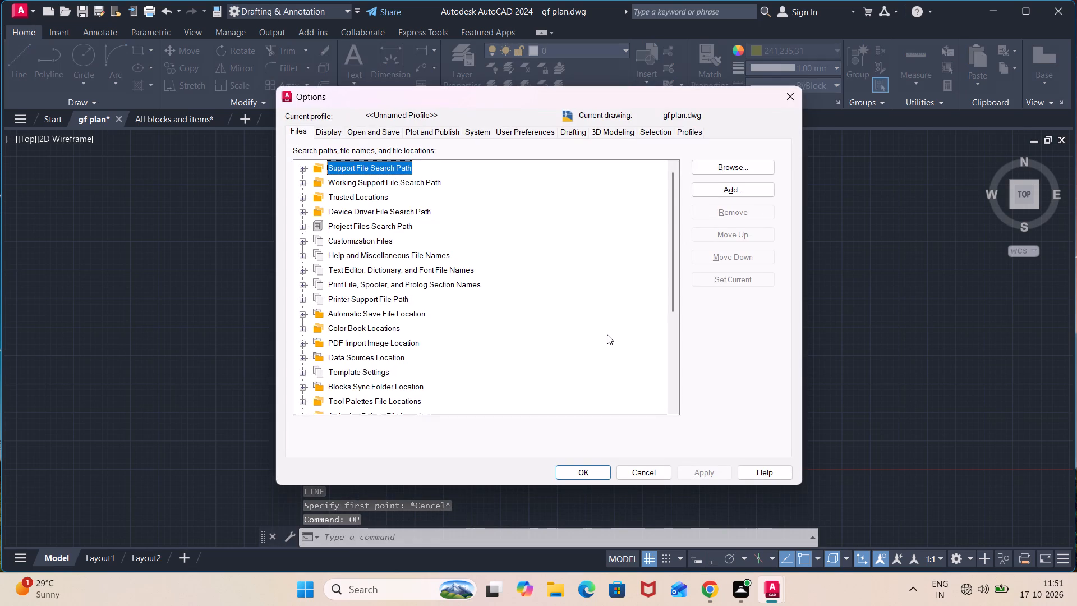
{"action": "scroll", "coordinate": [490, 208], "scroll_direction": "down", "scroll_amount": 8}
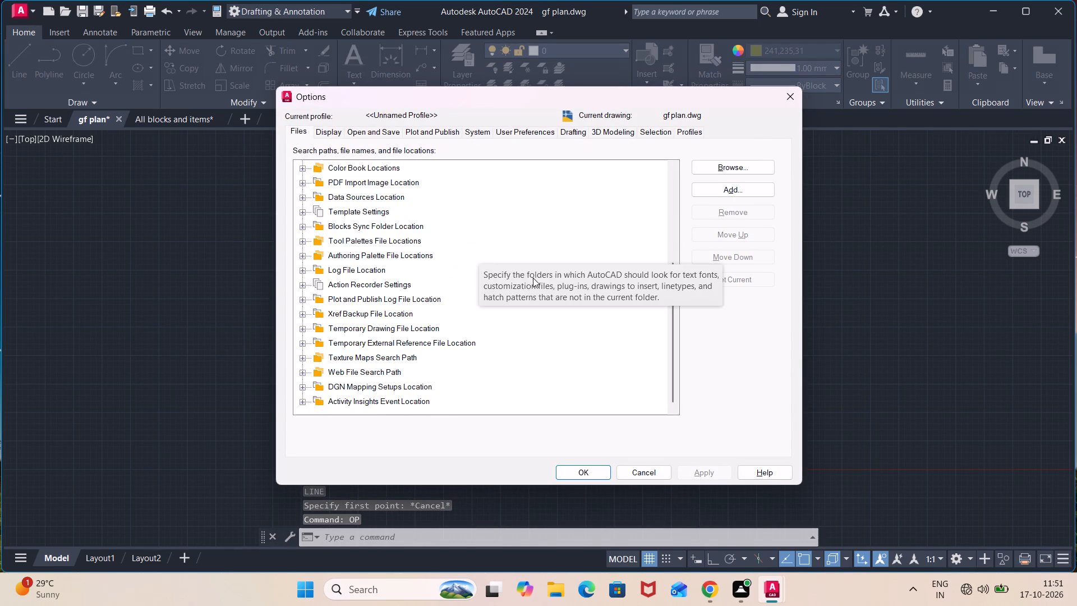
{"action": "scroll", "coordinate": [545, 289], "scroll_direction": "down", "scroll_amount": 2}
{"action": "left_click", "coordinate": [593, 476]}
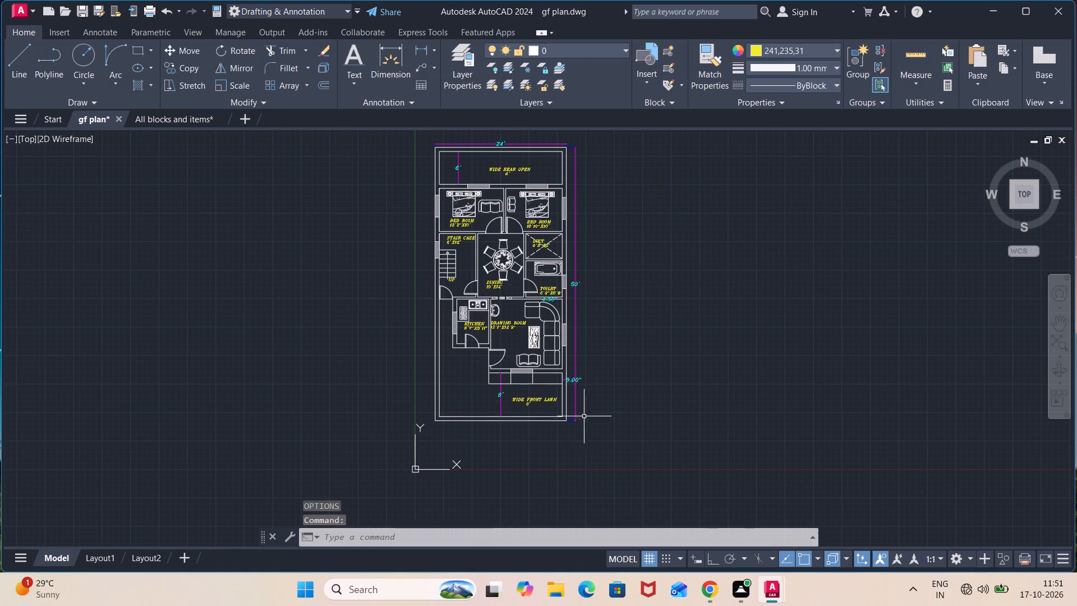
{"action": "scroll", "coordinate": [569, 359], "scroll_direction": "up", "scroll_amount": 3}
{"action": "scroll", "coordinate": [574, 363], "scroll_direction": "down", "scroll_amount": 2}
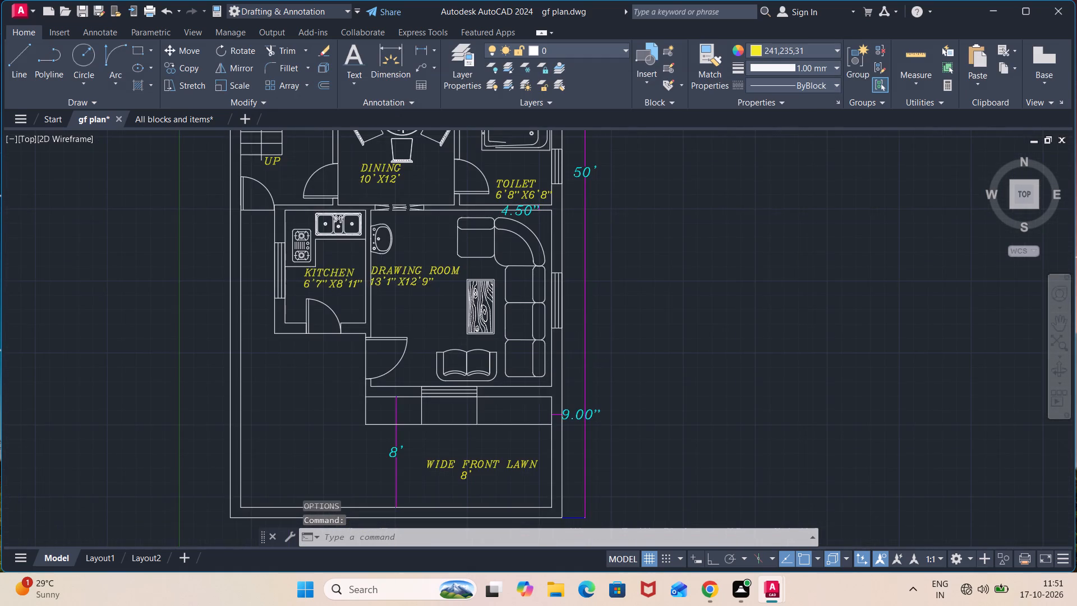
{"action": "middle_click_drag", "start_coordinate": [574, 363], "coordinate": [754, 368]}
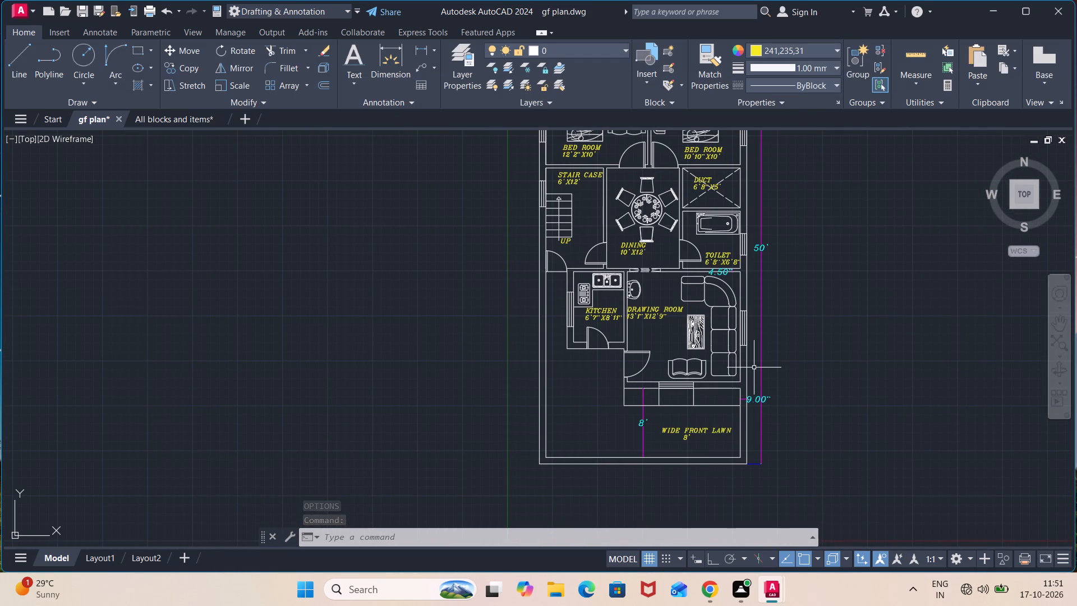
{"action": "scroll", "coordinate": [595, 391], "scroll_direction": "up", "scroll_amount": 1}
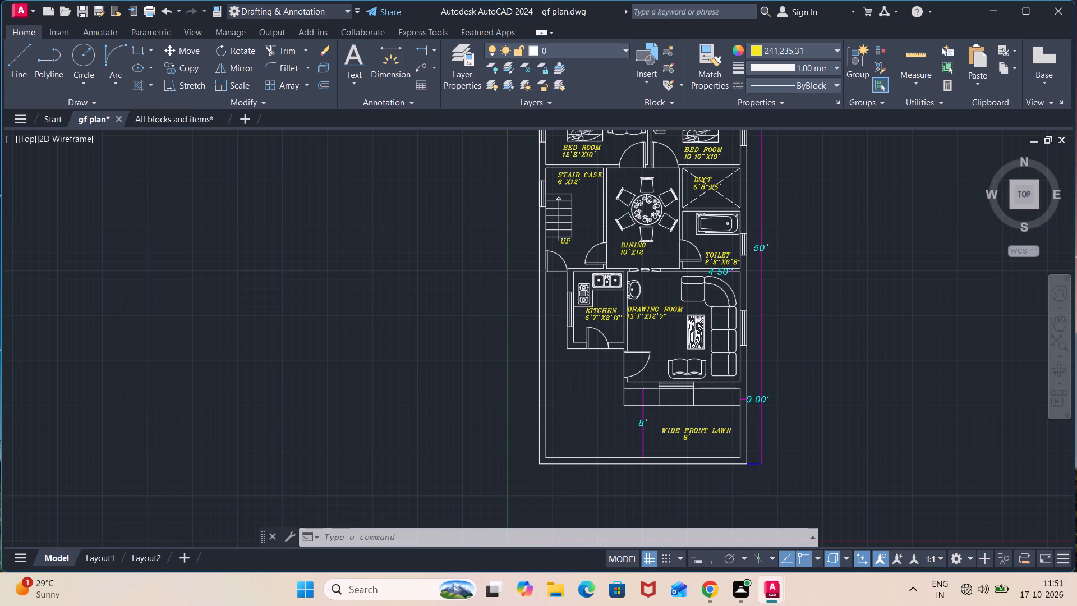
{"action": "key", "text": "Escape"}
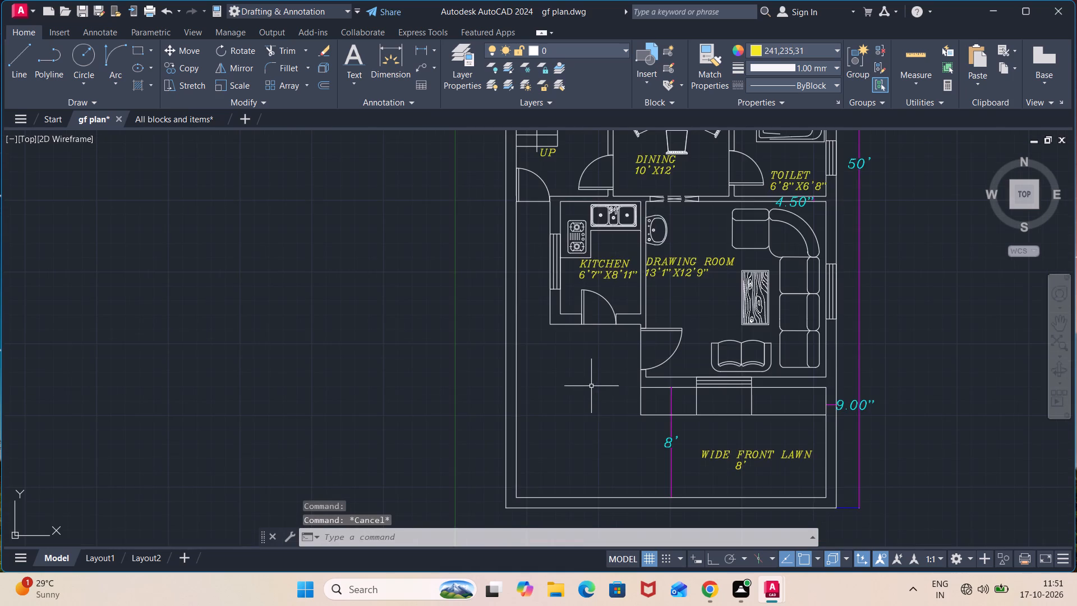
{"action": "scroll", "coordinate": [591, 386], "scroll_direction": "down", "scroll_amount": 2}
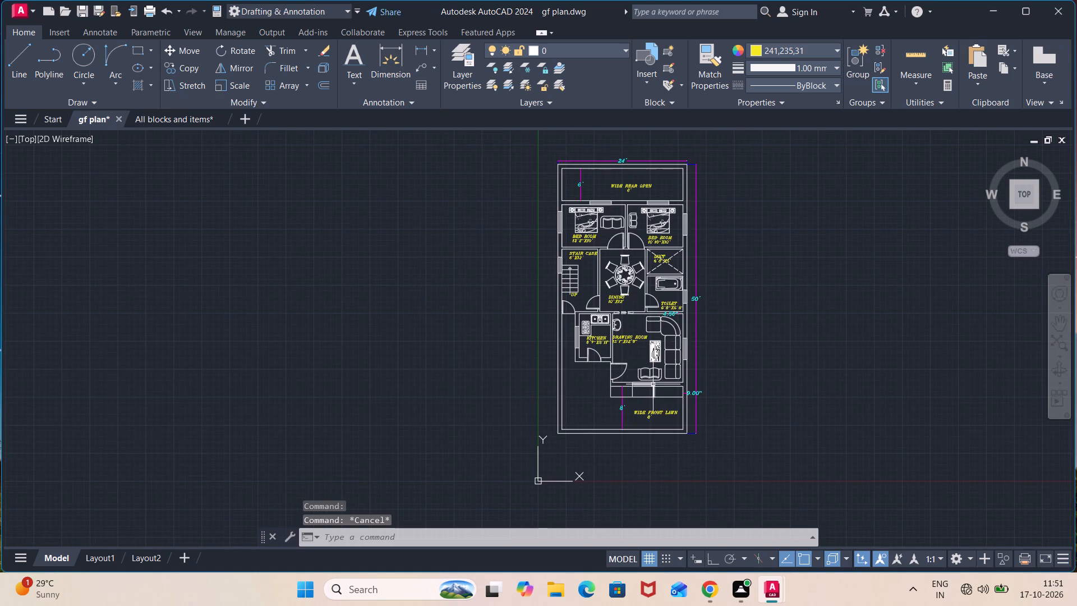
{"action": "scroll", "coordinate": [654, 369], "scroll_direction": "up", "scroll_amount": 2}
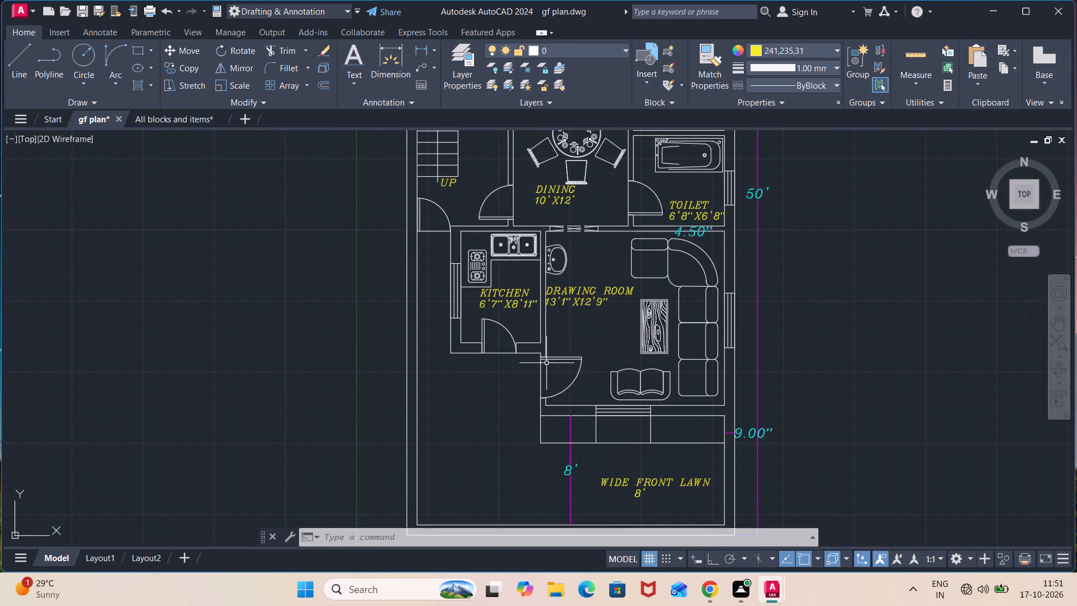
Scale the entire dining table set with its six chairs down to about a quarter of the dining room's width, based at the lower-left chair's seat corner.
{"action": "middle_click_drag", "start_coordinate": [455, 396], "coordinate": [457, 504]}
{"action": "middle_click_drag", "start_coordinate": [602, 299], "coordinate": [593, 366]}
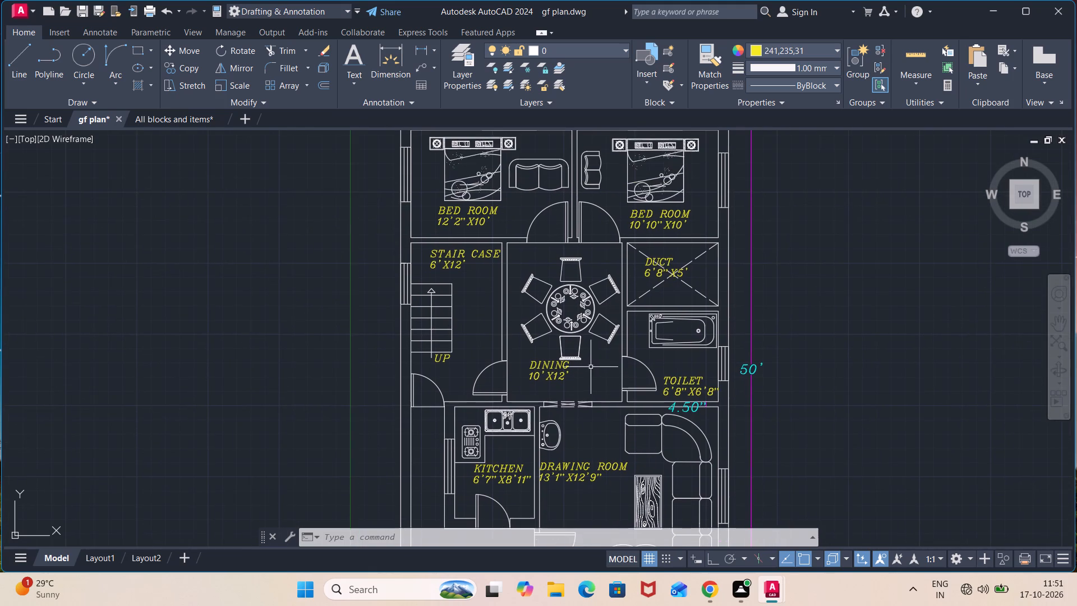
{"action": "scroll", "coordinate": [605, 284], "scroll_direction": "up", "scroll_amount": 2}
{"action": "left_click", "coordinate": [626, 258]}
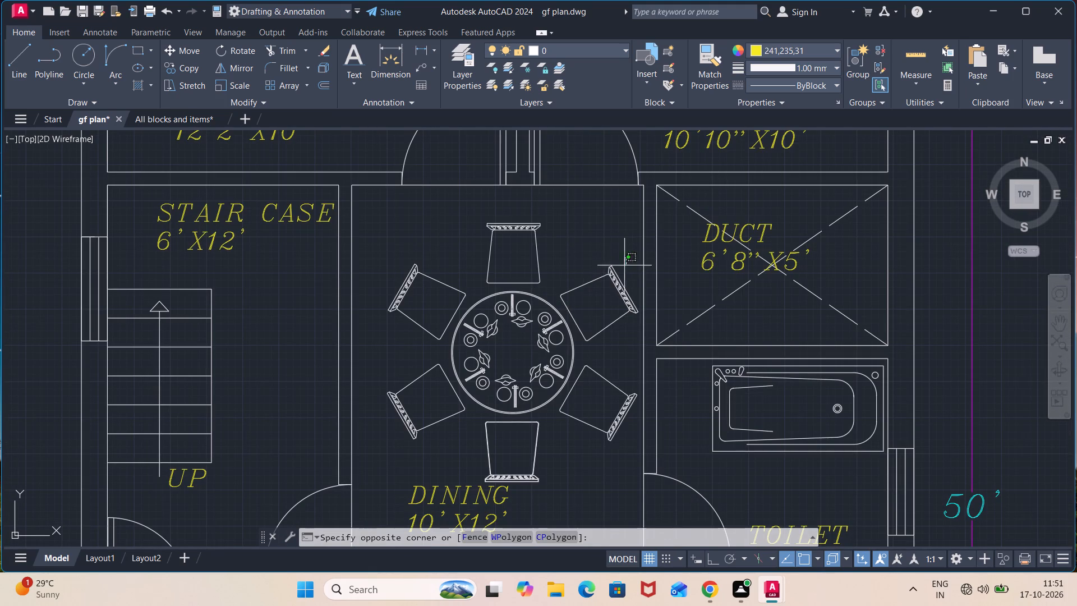
{"action": "left_click", "coordinate": [388, 440]}
{"action": "middle_click_drag", "start_coordinate": [560, 463], "coordinate": [582, 312]}
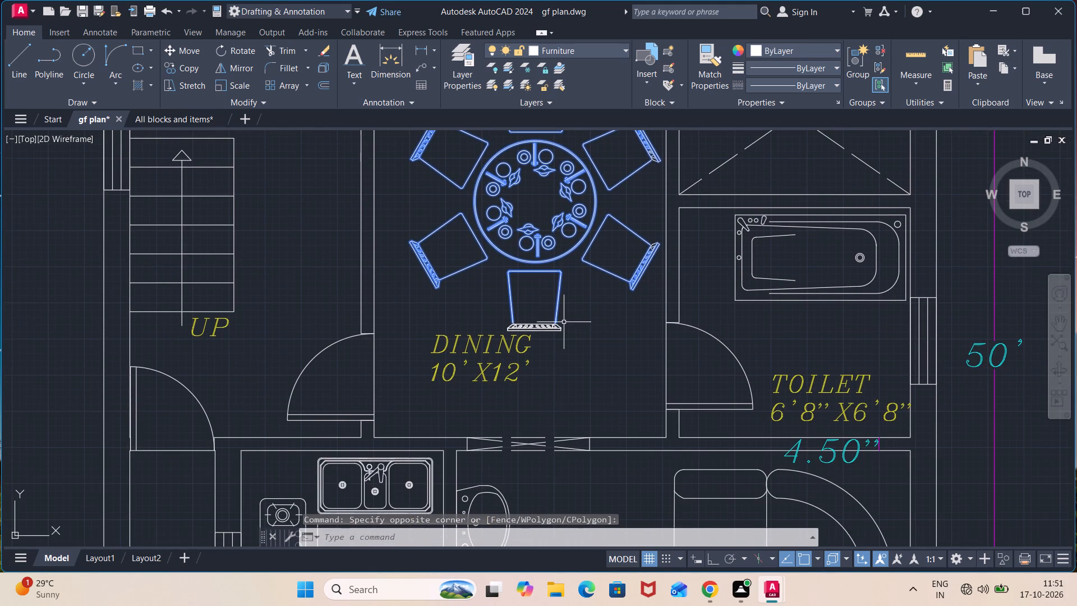
{"action": "left_click", "coordinate": [564, 321]}
{"action": "scroll", "coordinate": [516, 331], "scroll_direction": "up", "scroll_amount": 3}
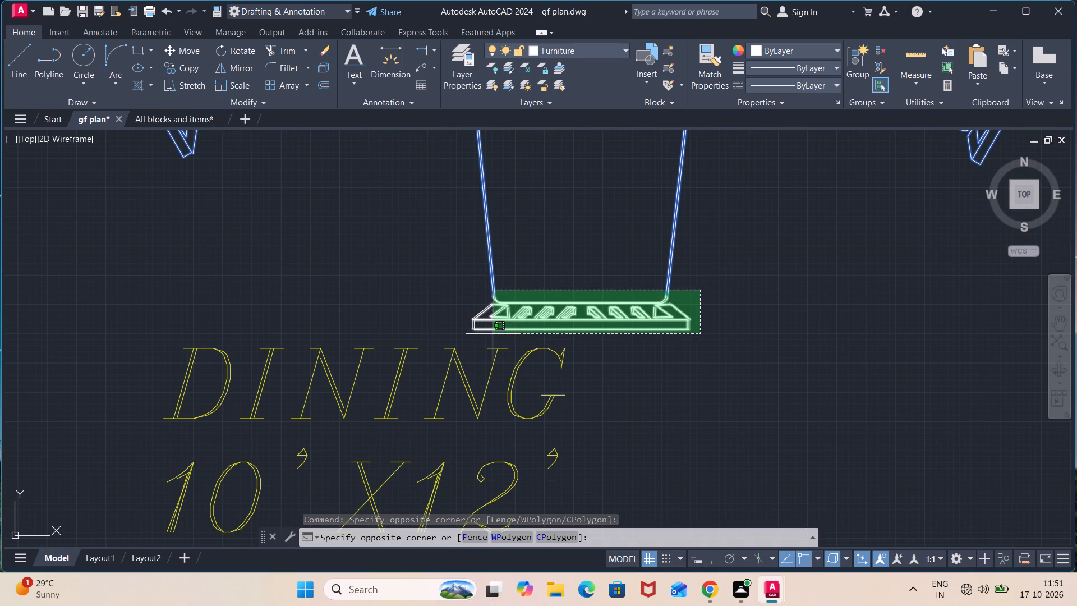
{"action": "left_click", "coordinate": [461, 332]}
{"action": "middle_click_drag", "start_coordinate": [805, 237], "coordinate": [620, 443]}
{"action": "left_click", "coordinate": [910, 159]}
{"action": "left_click", "coordinate": [791, 256]}
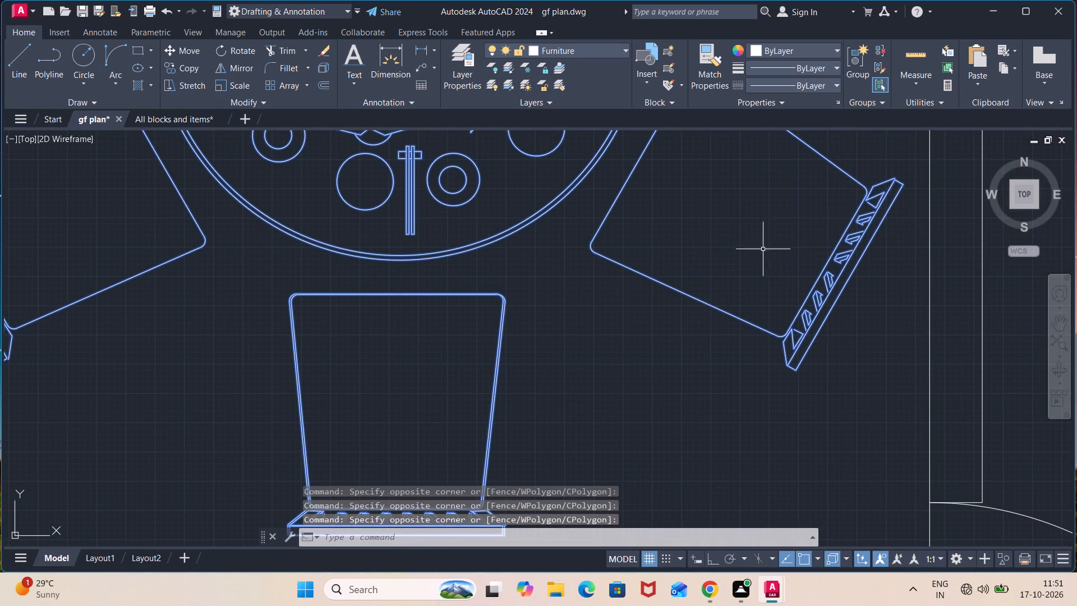
{"action": "middle_click_drag", "start_coordinate": [726, 240], "coordinate": [711, 525]}
{"action": "middle_click_drag", "start_coordinate": [750, 283], "coordinate": [752, 422]}
{"action": "left_click", "coordinate": [886, 212]}
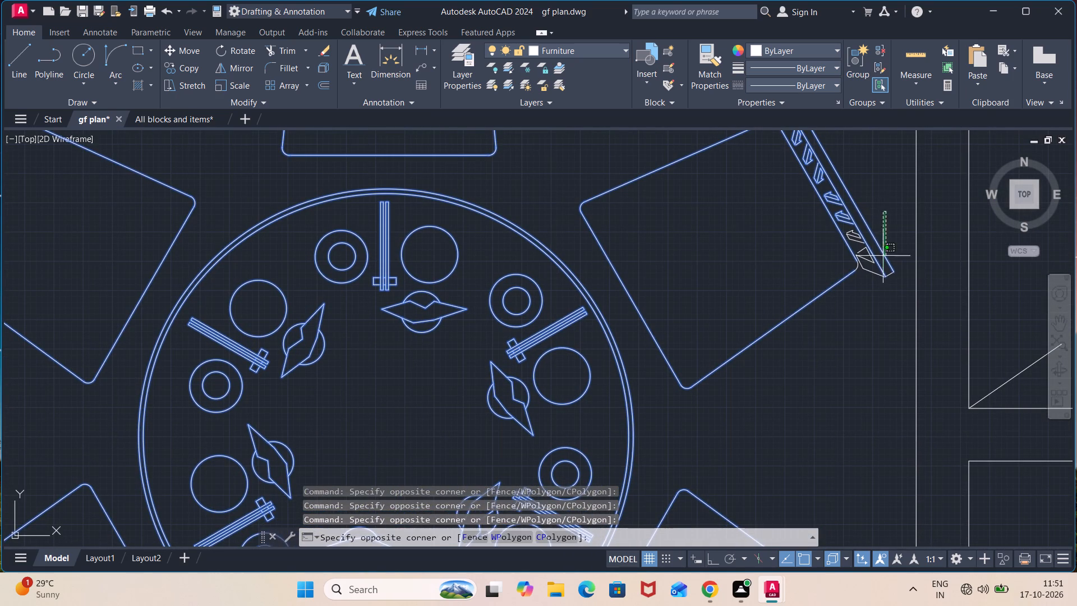
{"action": "left_click", "coordinate": [821, 321]}
{"action": "middle_click_drag", "start_coordinate": [632, 223], "coordinate": [770, 452]}
{"action": "middle_click_drag", "start_coordinate": [656, 168], "coordinate": [669, 208]}
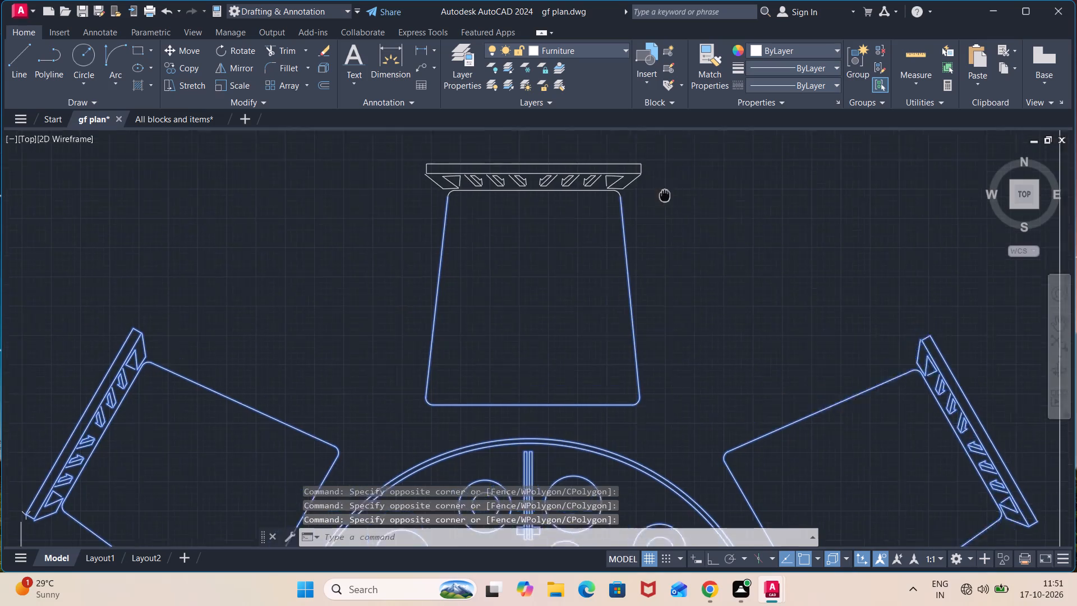
{"action": "middle_click_drag", "start_coordinate": [669, 208], "coordinate": [720, 332]}
{"action": "left_click", "coordinate": [742, 277]}
{"action": "left_click", "coordinate": [424, 367]}
{"action": "middle_click_drag", "start_coordinate": [342, 391], "coordinate": [585, 164]}
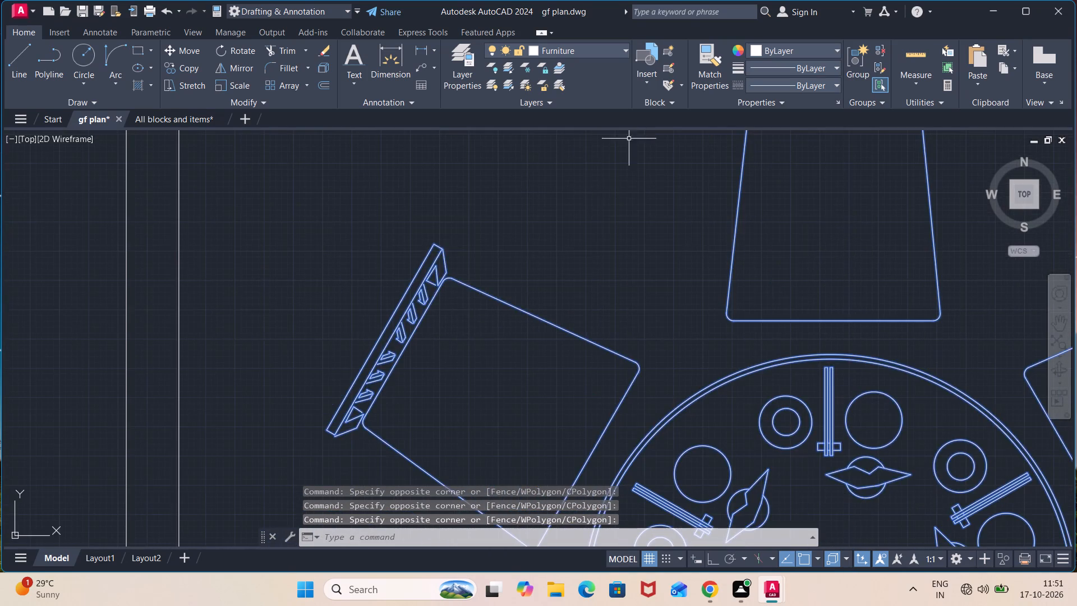
{"action": "middle_click_drag", "start_coordinate": [448, 346], "coordinate": [531, 121]}
{"action": "middle_click_drag", "start_coordinate": [554, 431], "coordinate": [550, 227]}
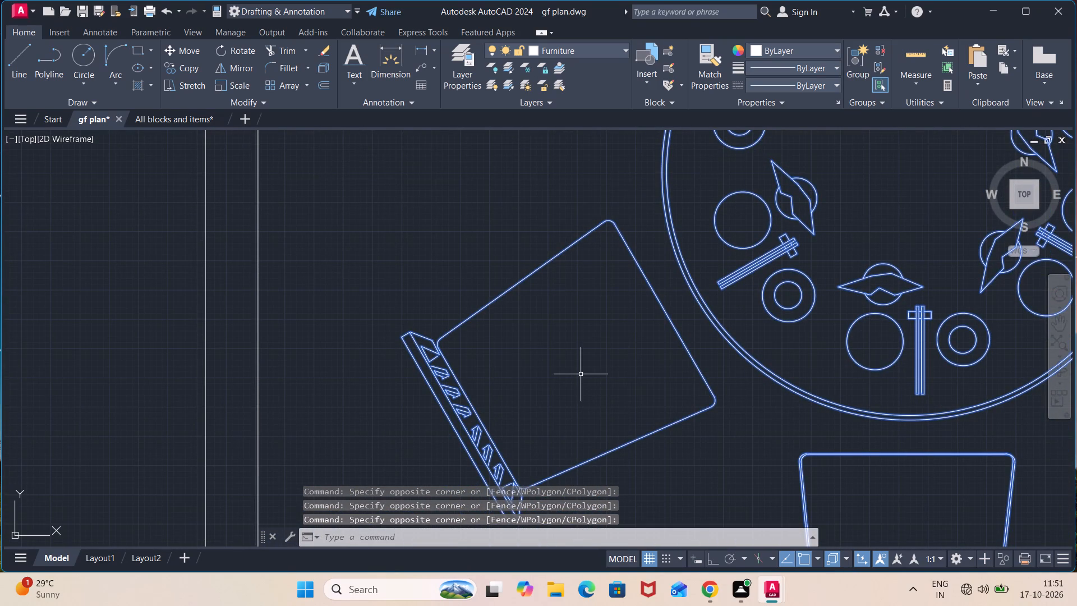
{"action": "type", "text": "SC"}
{"action": "key", "text": "Return"}
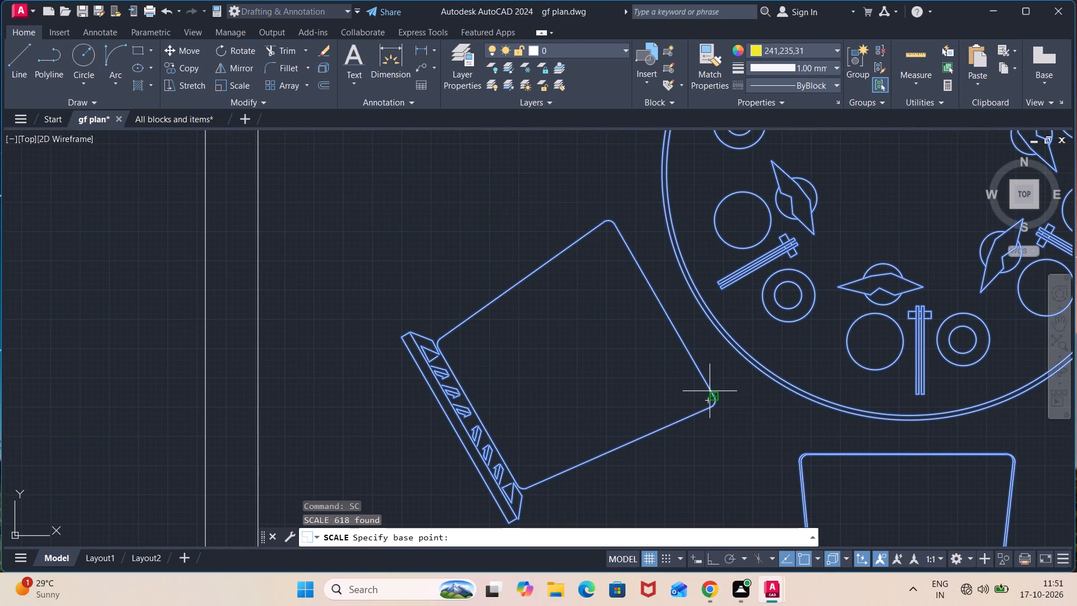
{"action": "left_click", "coordinate": [710, 390]}
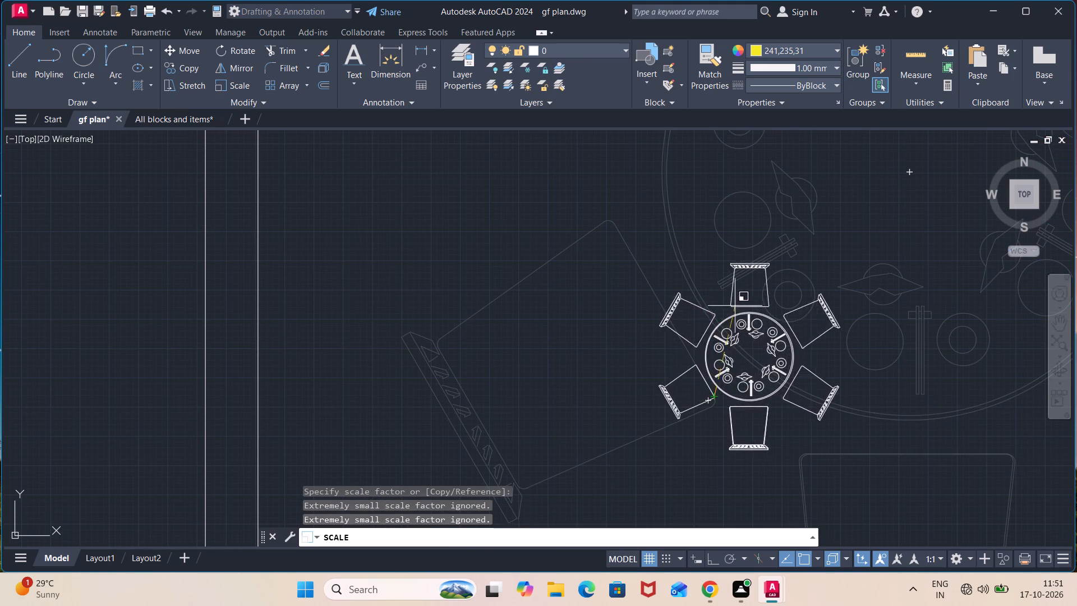
{"action": "left_click", "coordinate": [758, 258]}
Scale the dining set up to about half the dining room's width, using the lower-left chair's backrest corner as base point.
{"action": "scroll", "coordinate": [854, 338], "scroll_direction": "down", "scroll_amount": 2}
{"action": "middle_click_drag", "start_coordinate": [874, 383], "coordinate": [843, 306]}
{"action": "left_click", "coordinate": [892, 180]}
{"action": "left_click", "coordinate": [671, 366]}
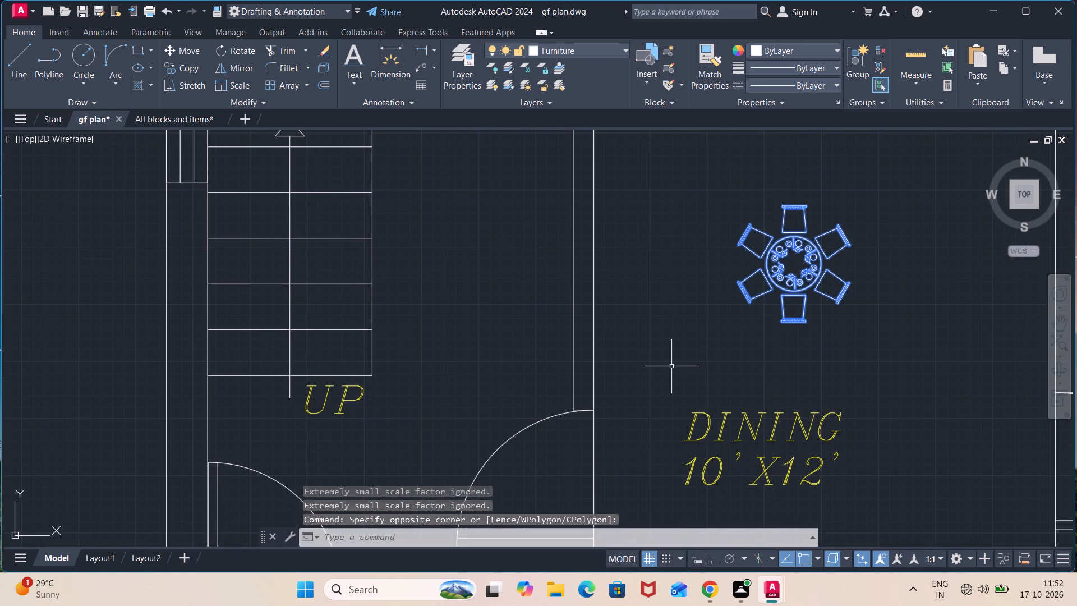
{"action": "type", "text": "SC"}
{"action": "key", "text": "Return"}
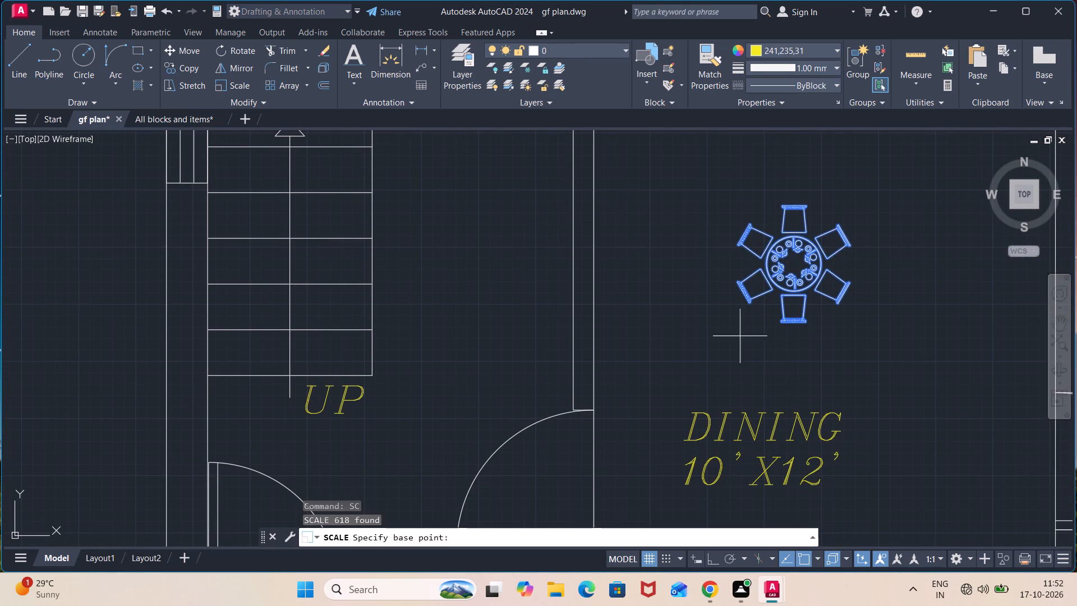
{"action": "left_click", "coordinate": [747, 304]}
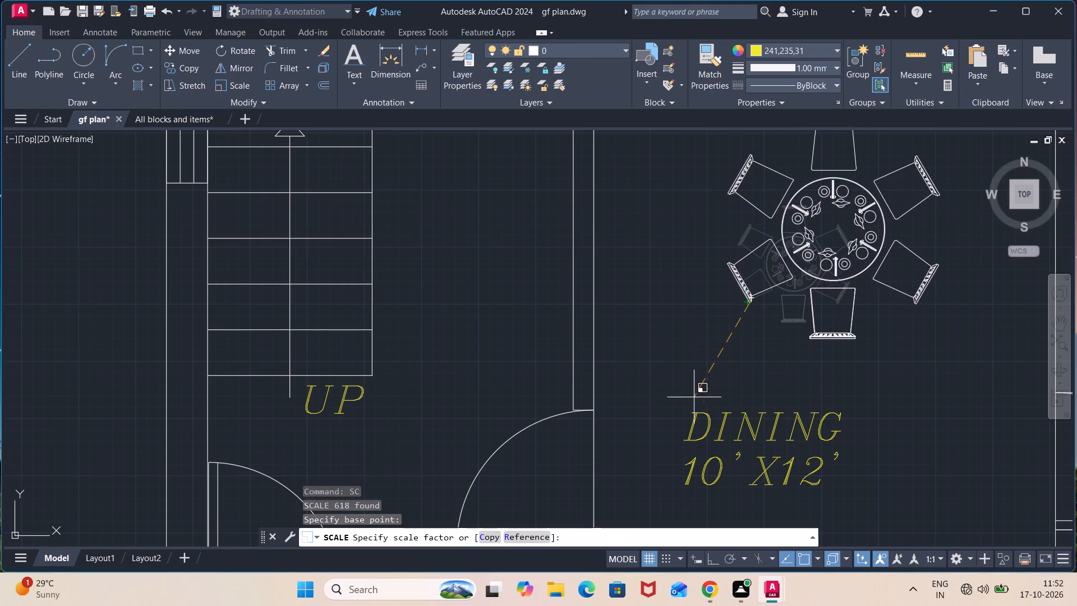
{"action": "left_click", "coordinate": [689, 404]}
Save the gf plan drawing.
{"action": "scroll", "coordinate": [836, 374], "scroll_direction": "down", "scroll_amount": 3}
{"action": "middle_click_drag", "start_coordinate": [843, 379], "coordinate": [748, 261]}
{"action": "scroll", "coordinate": [775, 286], "scroll_direction": "up", "scroll_amount": 1}
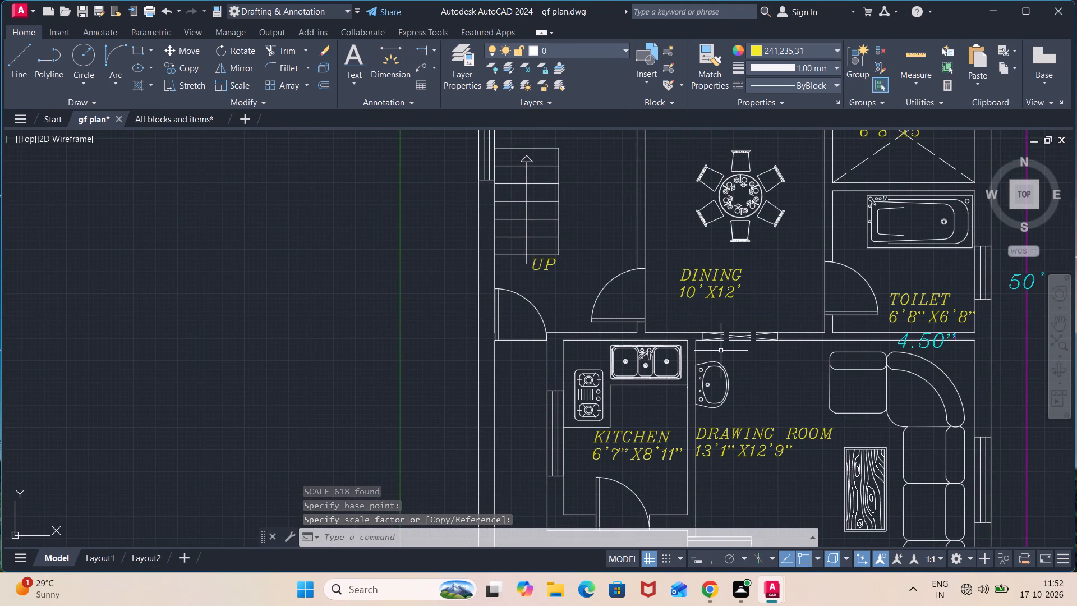
{"action": "key", "text": "ctrl+s"}
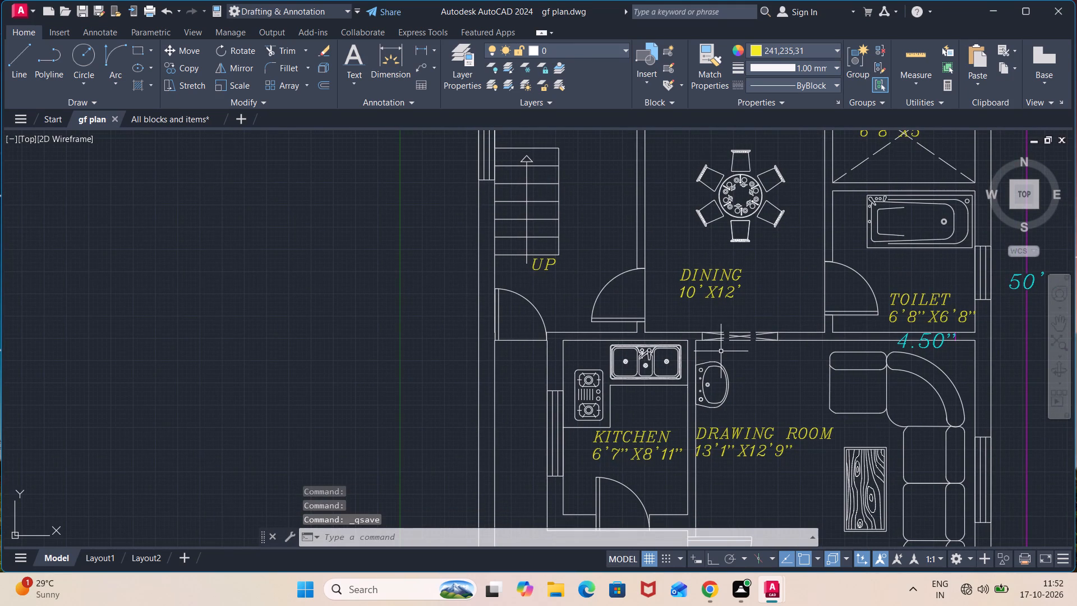
{"action": "key", "text": "Escape"}
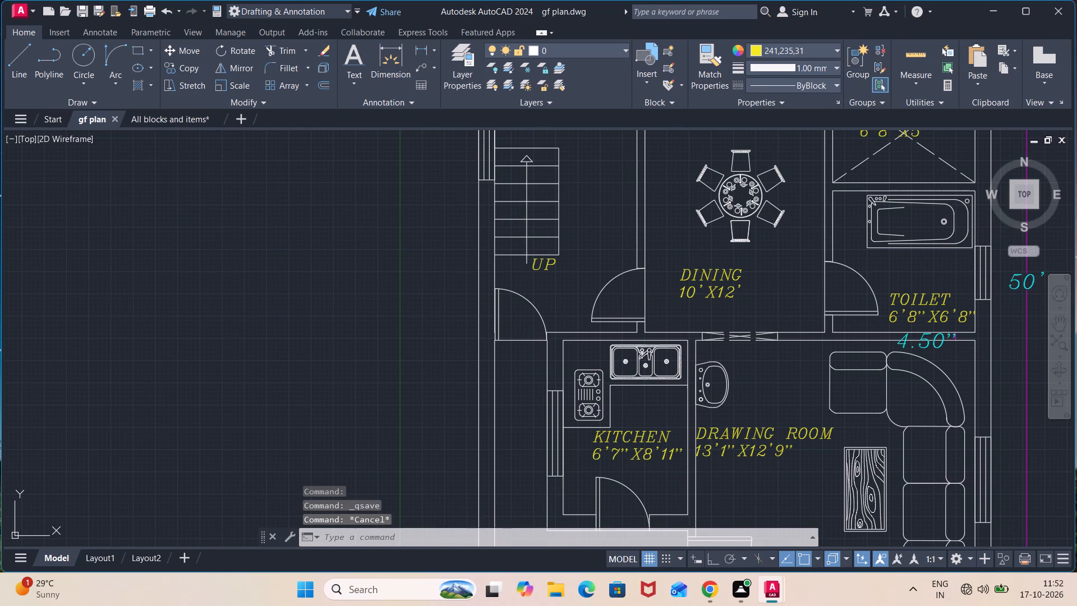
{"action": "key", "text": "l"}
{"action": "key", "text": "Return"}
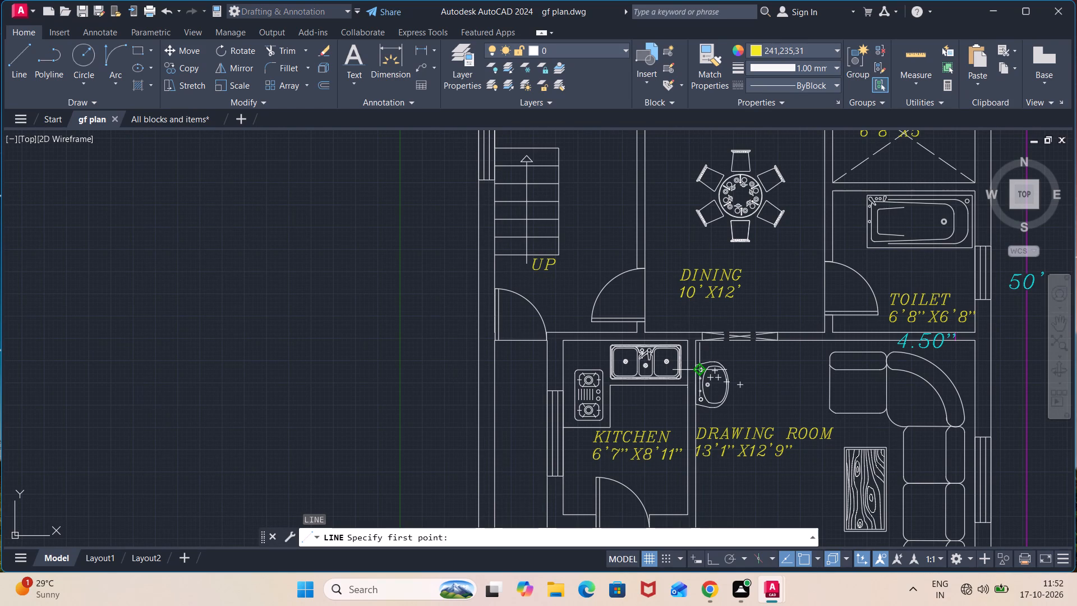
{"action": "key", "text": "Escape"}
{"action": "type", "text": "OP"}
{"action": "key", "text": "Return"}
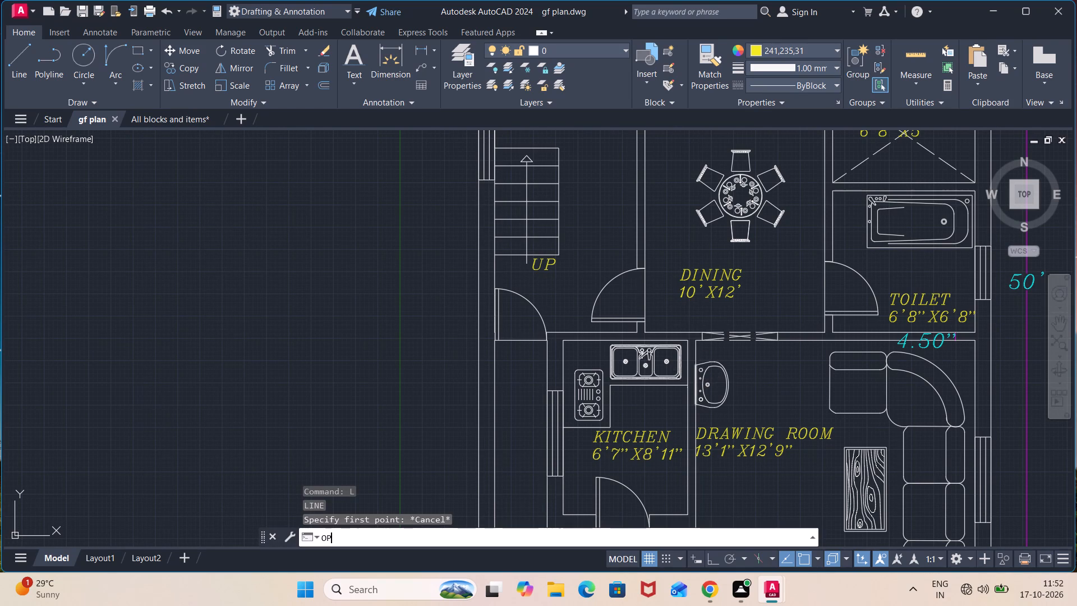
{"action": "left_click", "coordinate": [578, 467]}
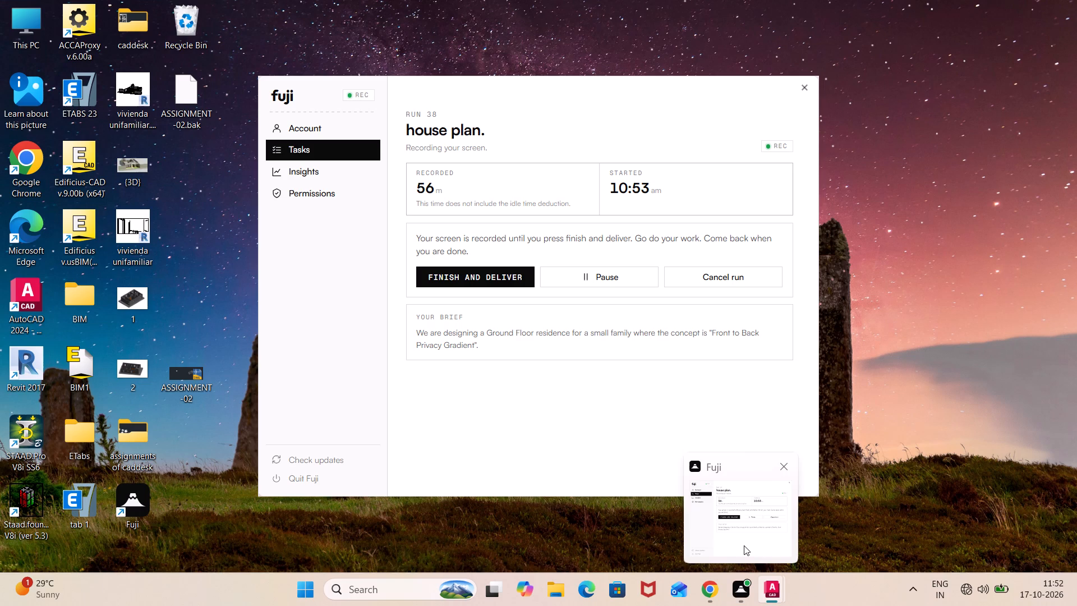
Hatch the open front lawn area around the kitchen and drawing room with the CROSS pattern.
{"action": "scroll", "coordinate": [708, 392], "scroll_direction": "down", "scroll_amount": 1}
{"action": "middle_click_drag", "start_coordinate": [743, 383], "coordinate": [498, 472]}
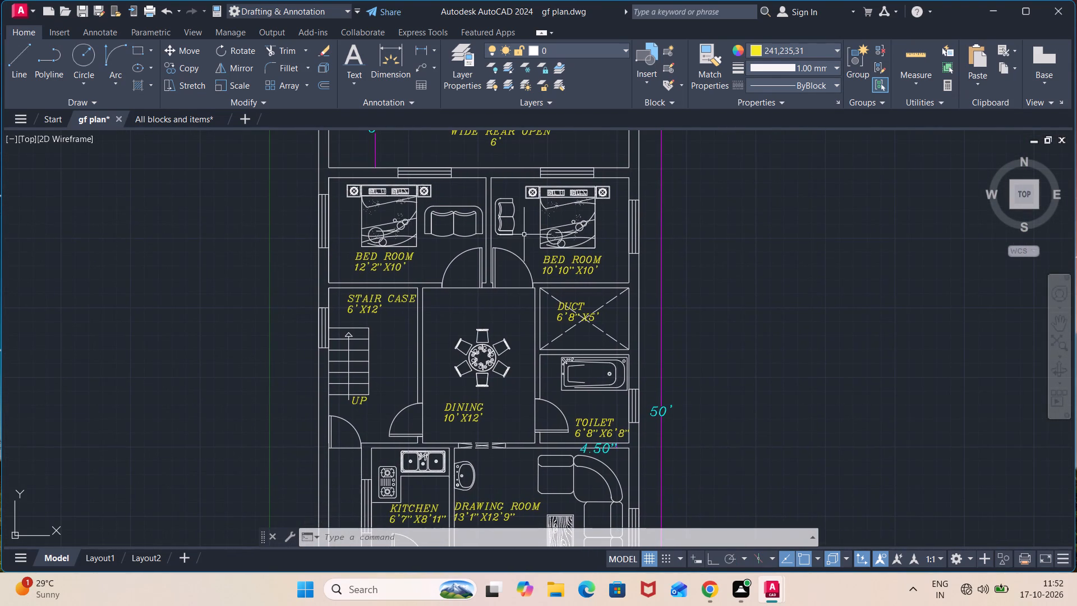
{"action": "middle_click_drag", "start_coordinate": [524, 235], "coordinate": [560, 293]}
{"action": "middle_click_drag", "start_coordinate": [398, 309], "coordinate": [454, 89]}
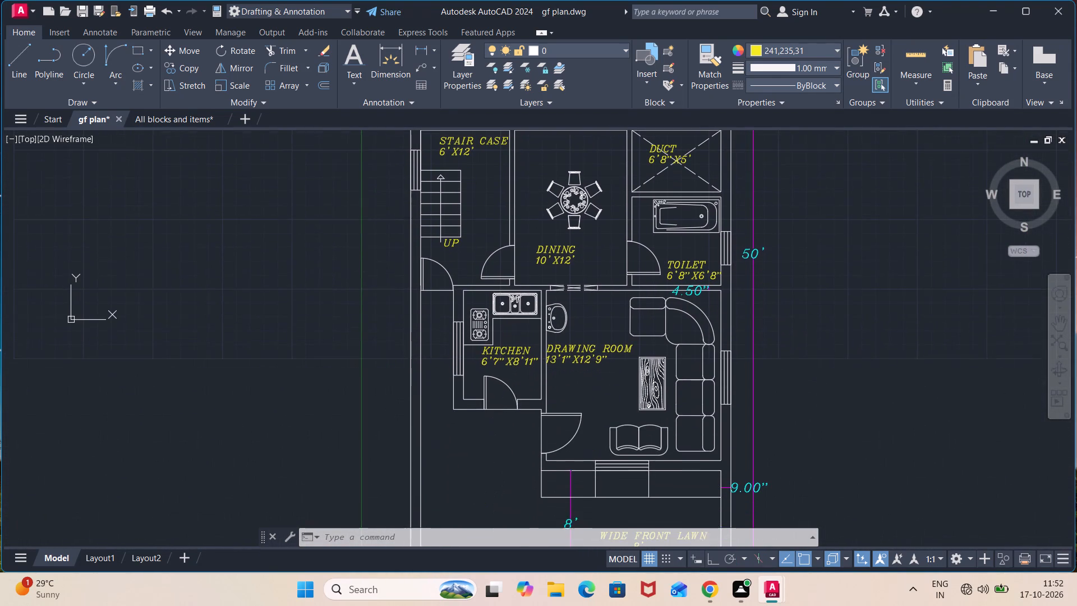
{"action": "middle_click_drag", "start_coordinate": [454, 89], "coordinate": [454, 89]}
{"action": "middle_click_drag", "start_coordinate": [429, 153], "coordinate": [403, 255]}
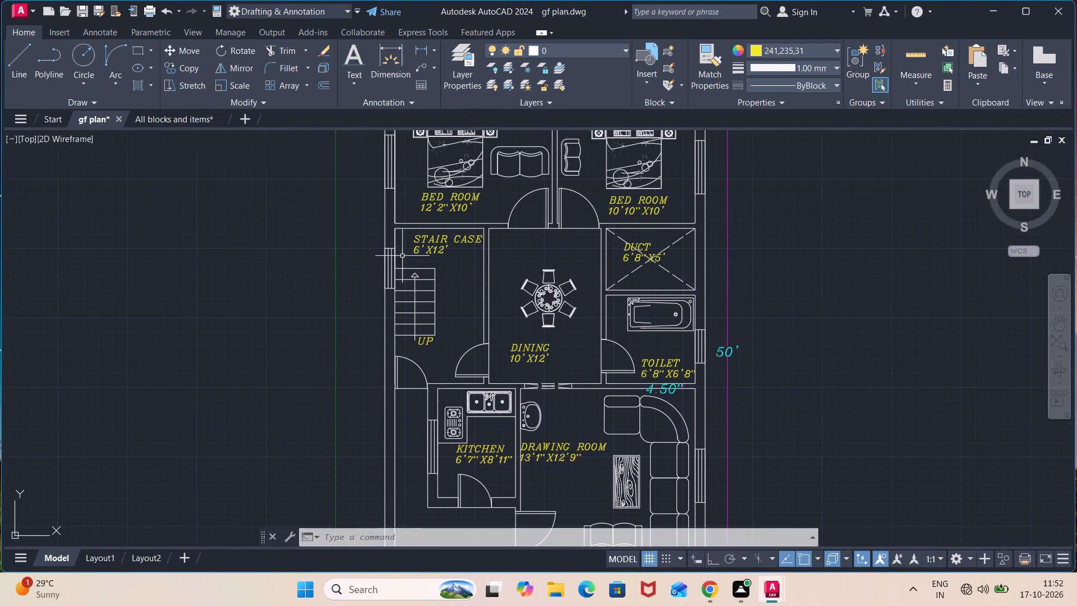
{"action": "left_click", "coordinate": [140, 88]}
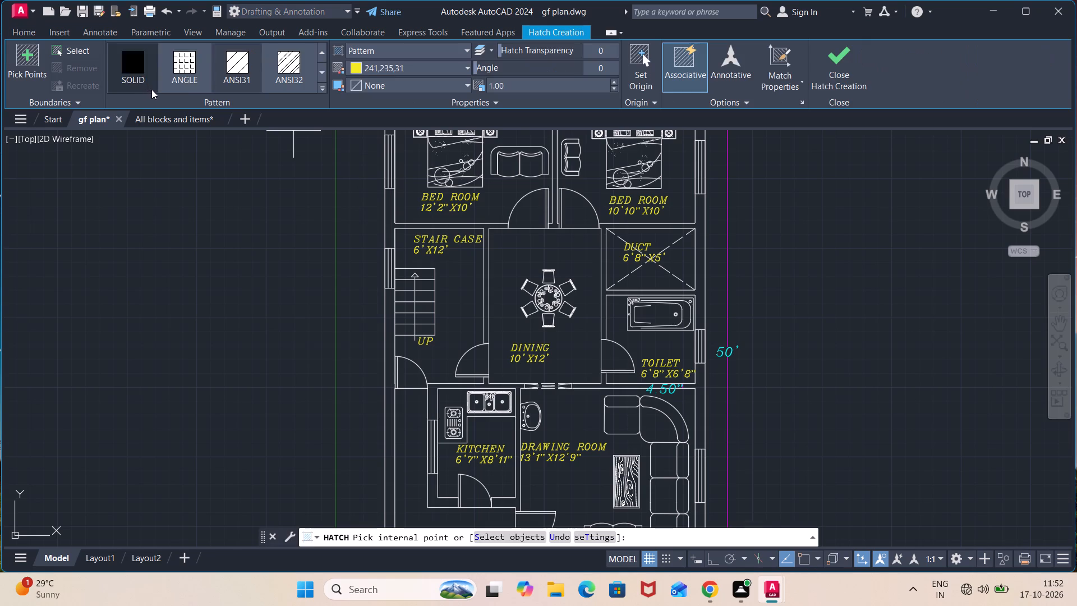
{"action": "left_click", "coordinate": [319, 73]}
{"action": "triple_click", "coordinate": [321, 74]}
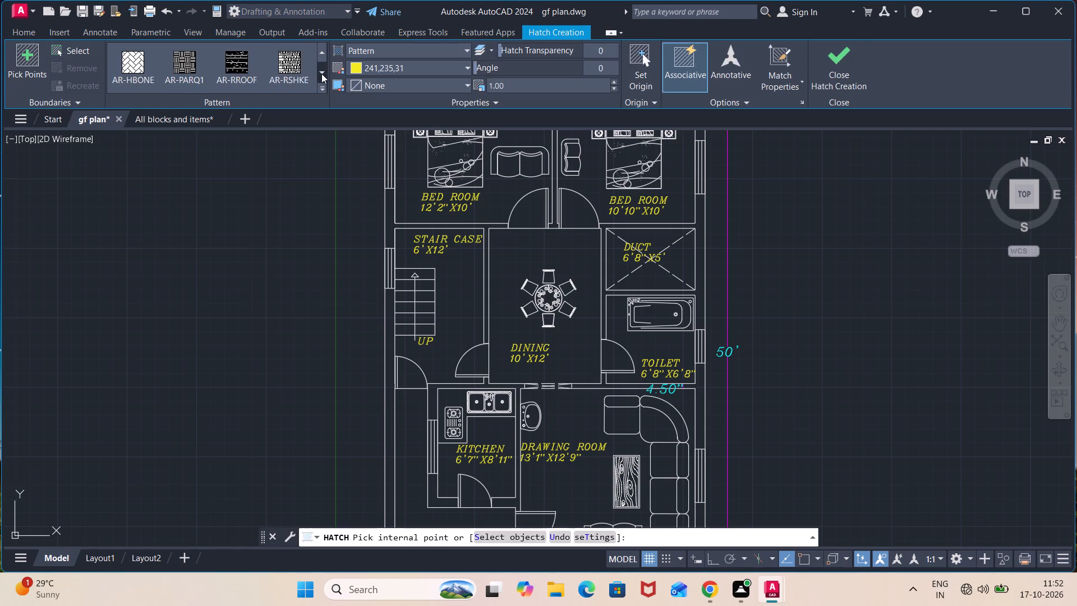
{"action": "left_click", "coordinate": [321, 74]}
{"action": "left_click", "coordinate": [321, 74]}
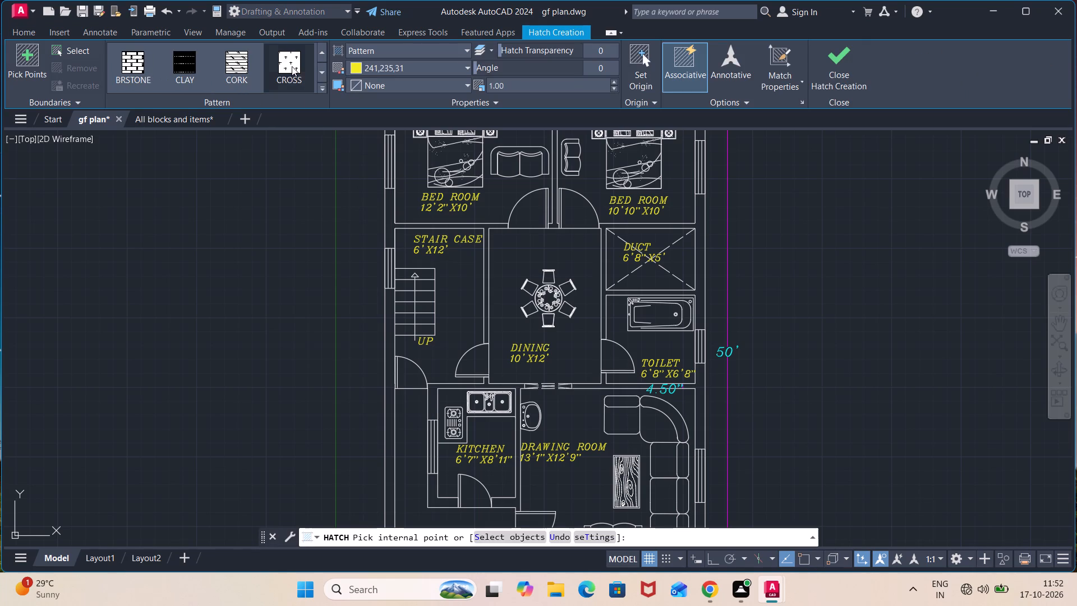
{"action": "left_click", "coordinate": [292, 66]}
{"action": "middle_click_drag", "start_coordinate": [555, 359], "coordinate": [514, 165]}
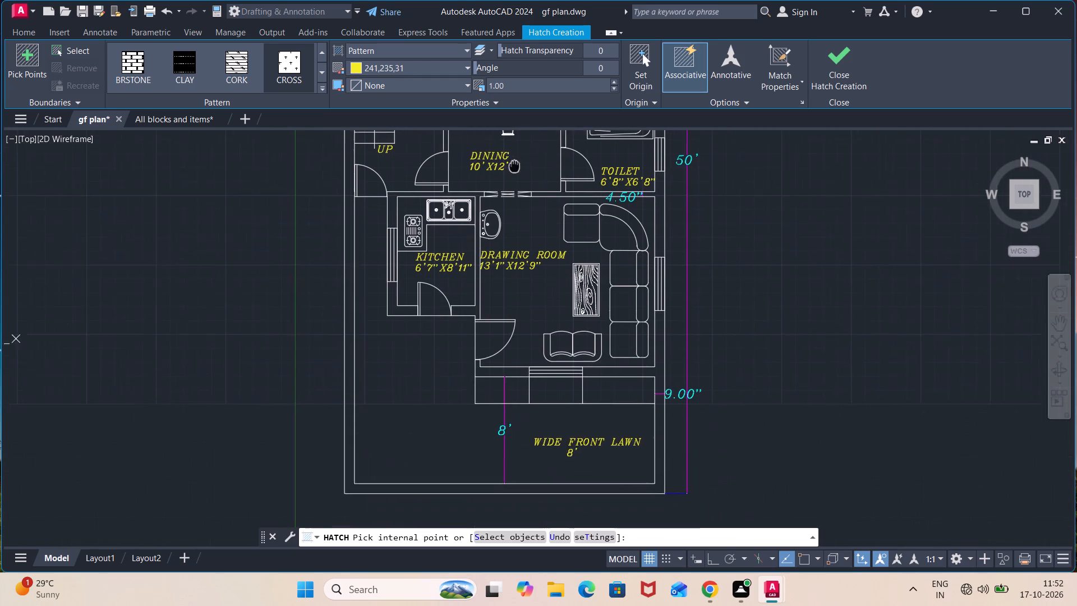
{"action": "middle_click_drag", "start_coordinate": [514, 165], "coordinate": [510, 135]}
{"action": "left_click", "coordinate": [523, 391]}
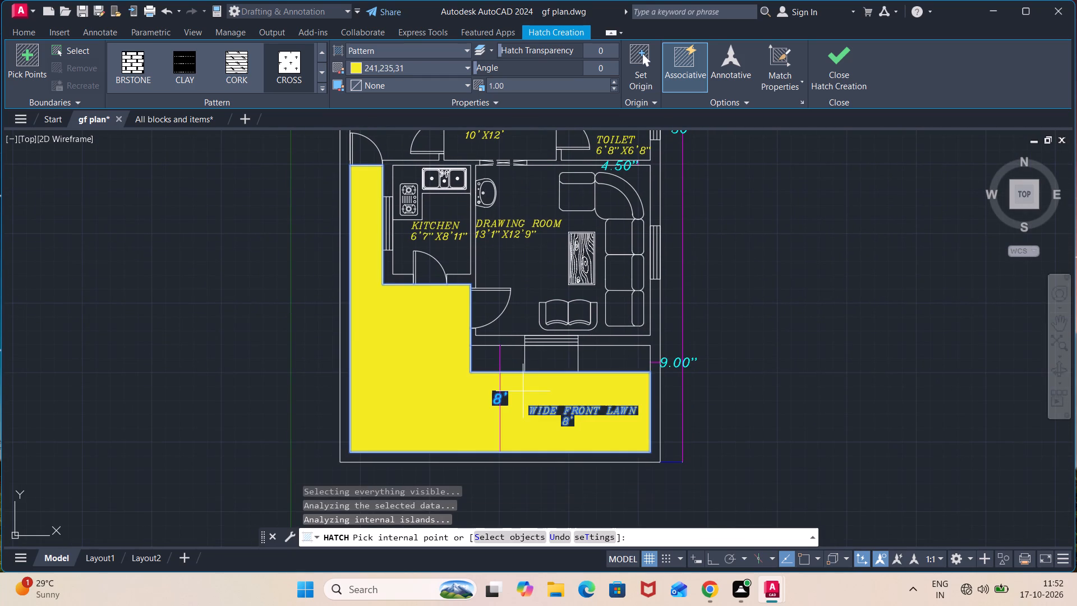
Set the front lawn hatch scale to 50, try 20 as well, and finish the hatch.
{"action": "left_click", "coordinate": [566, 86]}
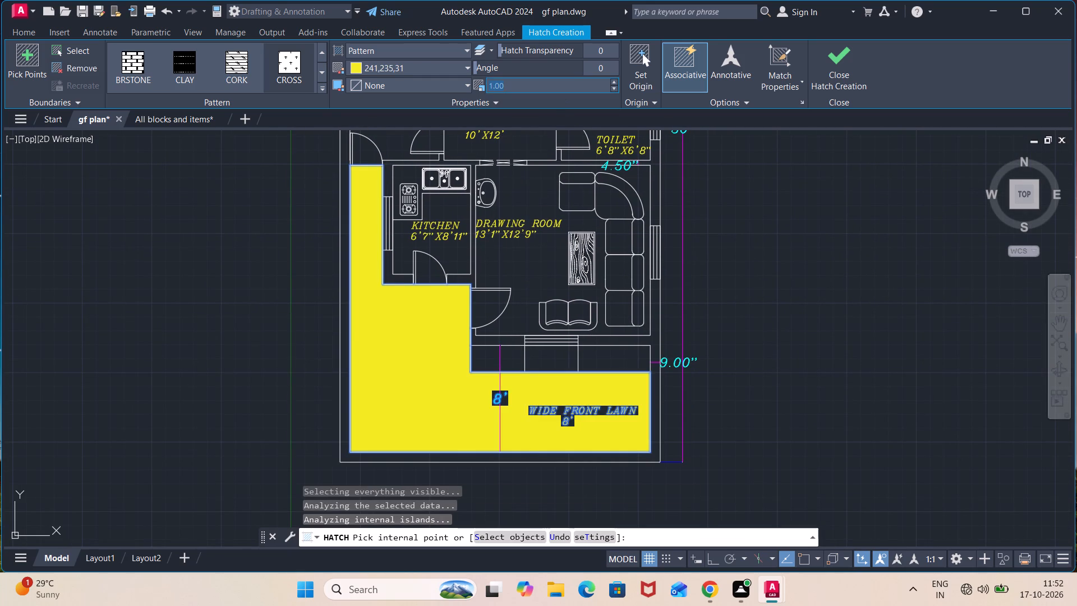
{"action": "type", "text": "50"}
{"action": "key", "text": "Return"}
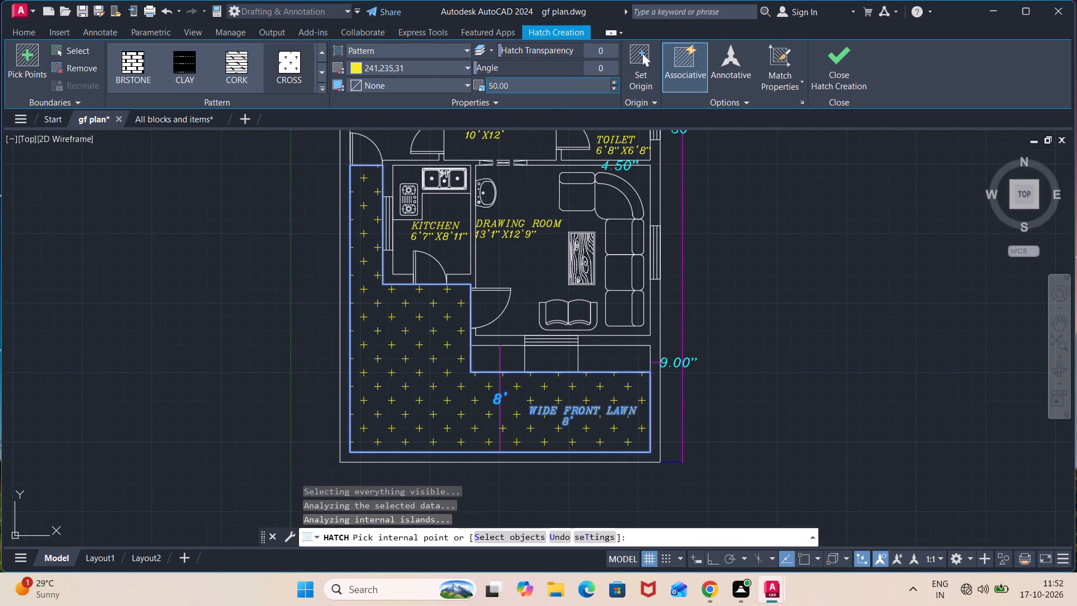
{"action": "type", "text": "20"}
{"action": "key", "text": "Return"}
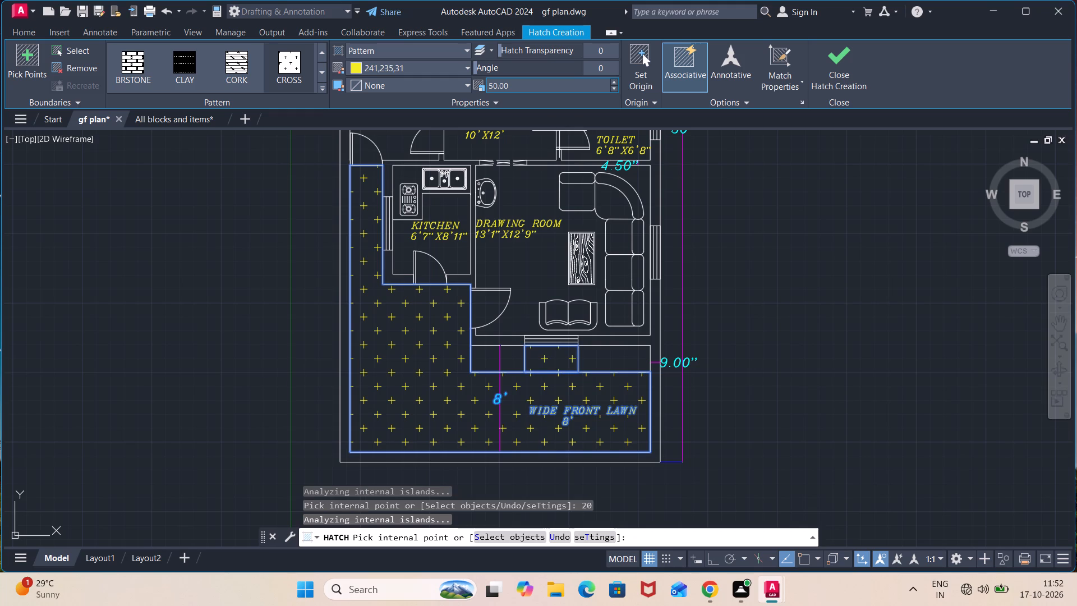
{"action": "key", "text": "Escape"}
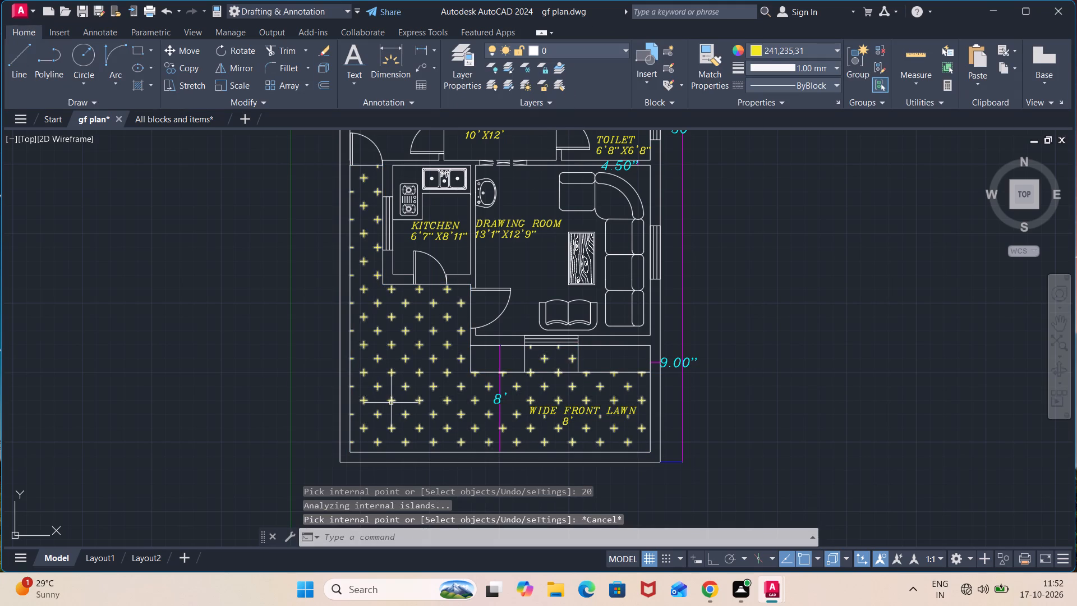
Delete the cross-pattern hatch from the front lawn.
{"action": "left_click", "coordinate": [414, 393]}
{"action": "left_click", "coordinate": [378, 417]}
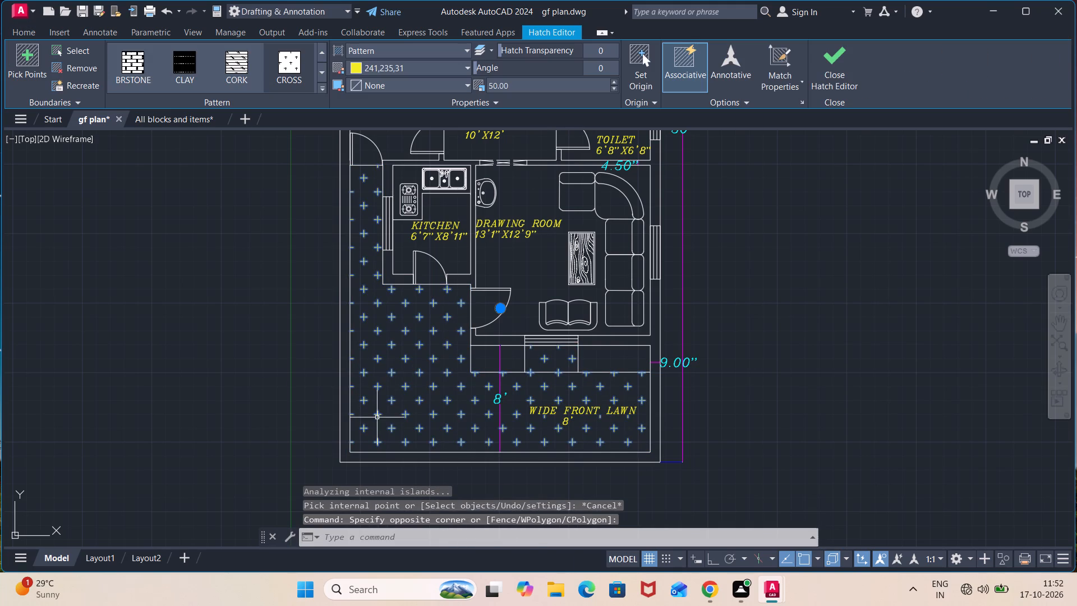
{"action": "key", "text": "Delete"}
Copy the quarter-round corner washbasin from the row of basins in the "All blocks and items" drawing.
{"action": "scroll", "coordinate": [479, 353], "scroll_direction": "down", "scroll_amount": 1}
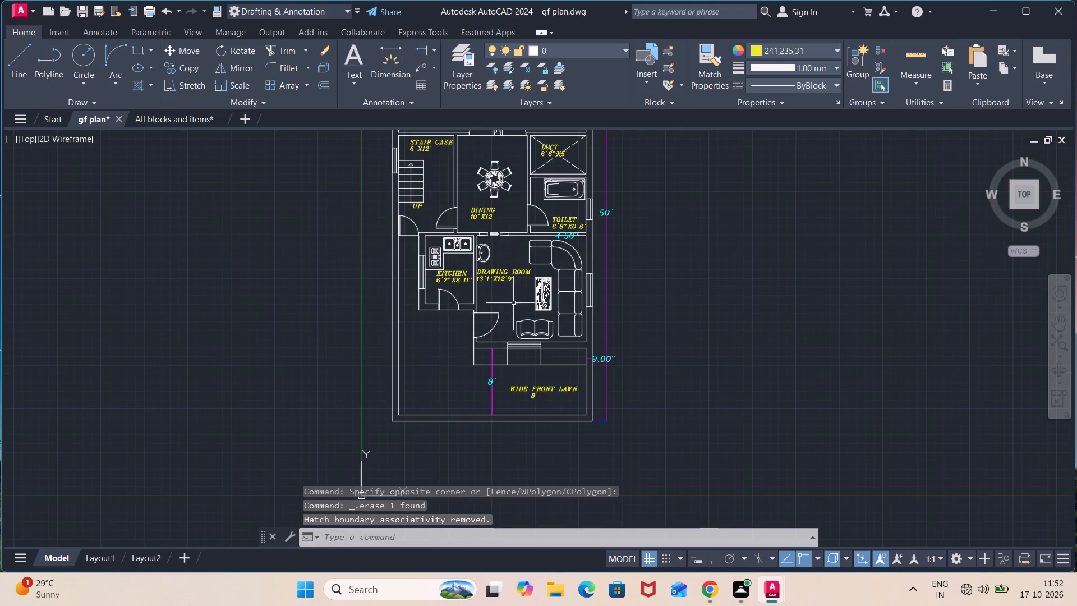
{"action": "middle_click_drag", "start_coordinate": [514, 302], "coordinate": [514, 415]}
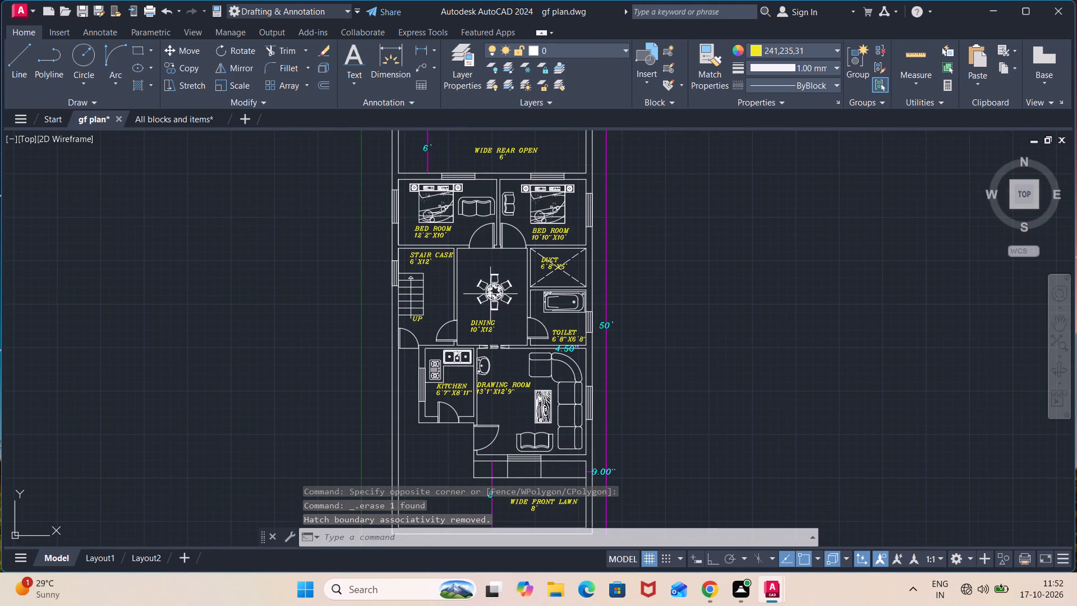
{"action": "middle_click_drag", "start_coordinate": [477, 272], "coordinate": [522, 320]}
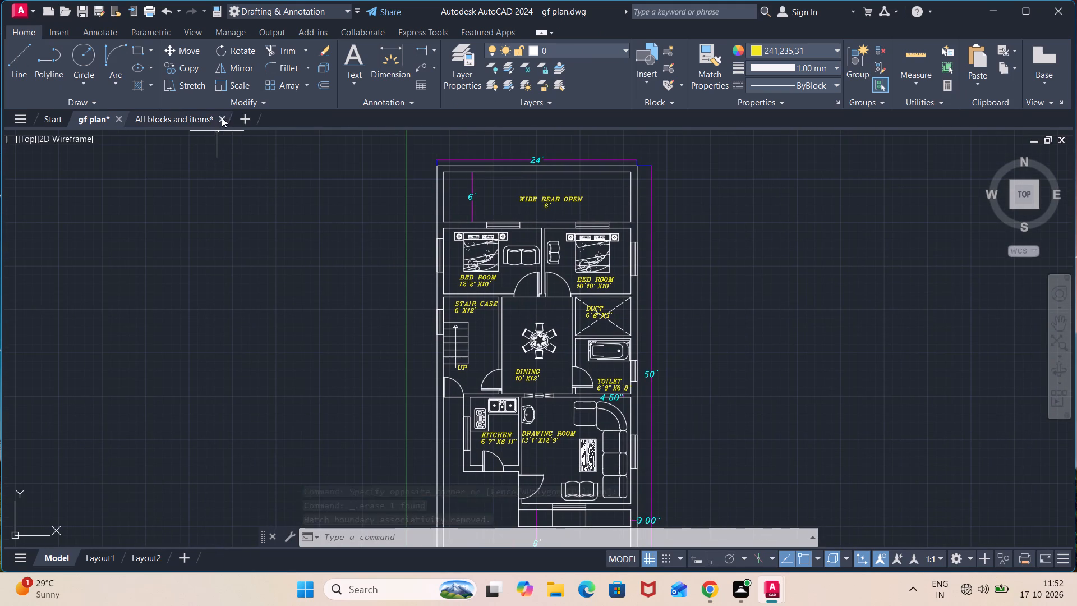
{"action": "left_click", "coordinate": [208, 114]}
{"action": "scroll", "coordinate": [512, 314], "scroll_direction": "down", "scroll_amount": 3}
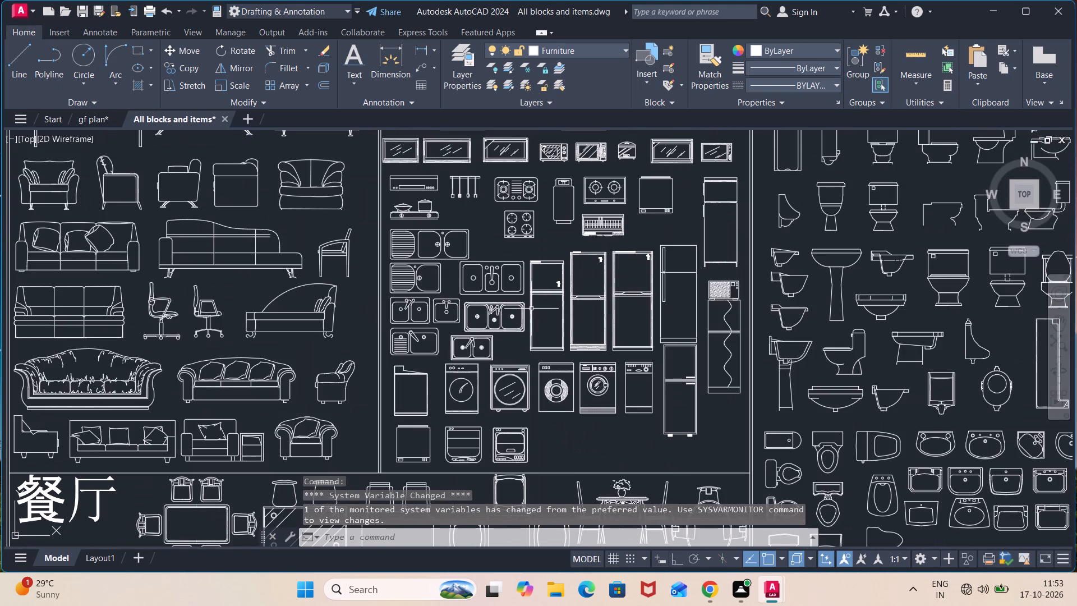
{"action": "middle_click_drag", "start_coordinate": [888, 313], "coordinate": [589, 120]}
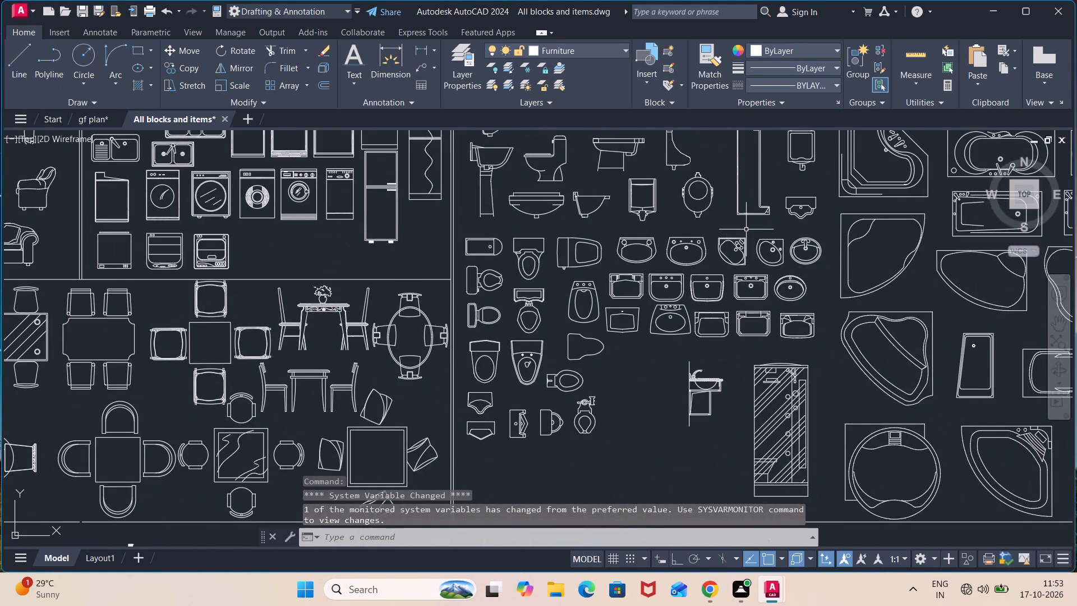
{"action": "scroll", "coordinate": [747, 229], "scroll_direction": "up", "scroll_amount": 1}
{"action": "left_click", "coordinate": [748, 236]}
{"action": "left_click", "coordinate": [694, 295]}
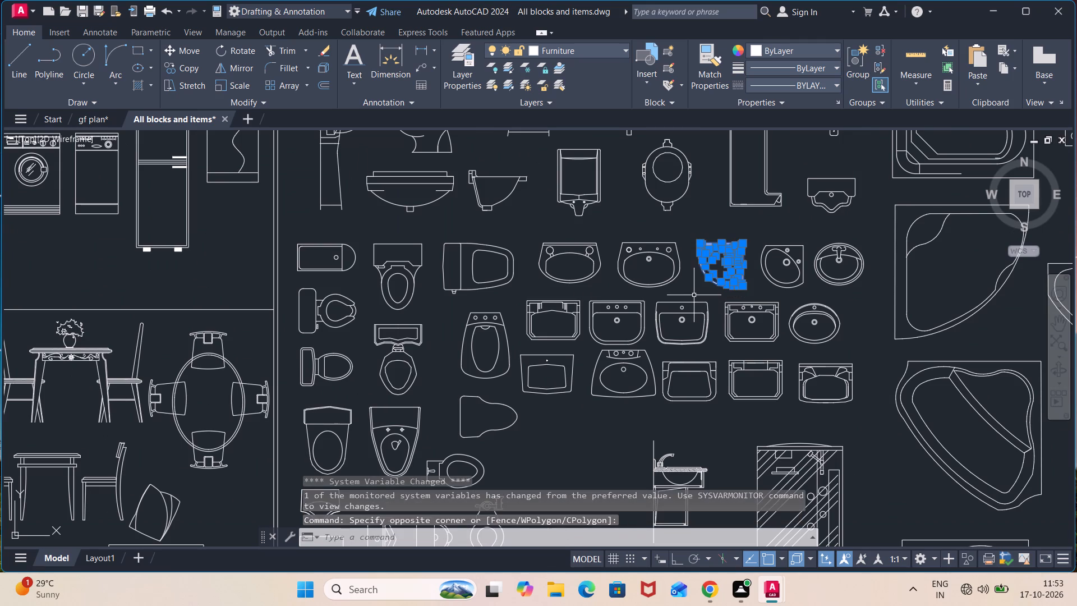
{"action": "key", "text": "ctrl+c"}
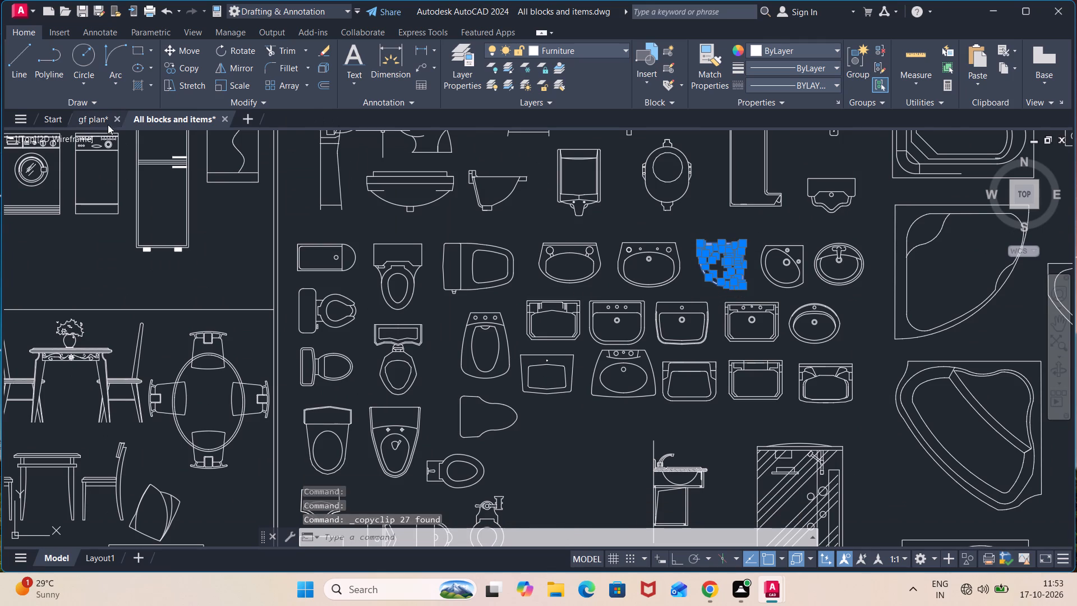
Paste the corner washbasin into gf plan, rotated 180 degrees, against the dining room's left wall near its upper corner.
{"action": "left_click", "coordinate": [96, 119]}
{"action": "middle_click_drag", "start_coordinate": [611, 381], "coordinate": [614, 289]}
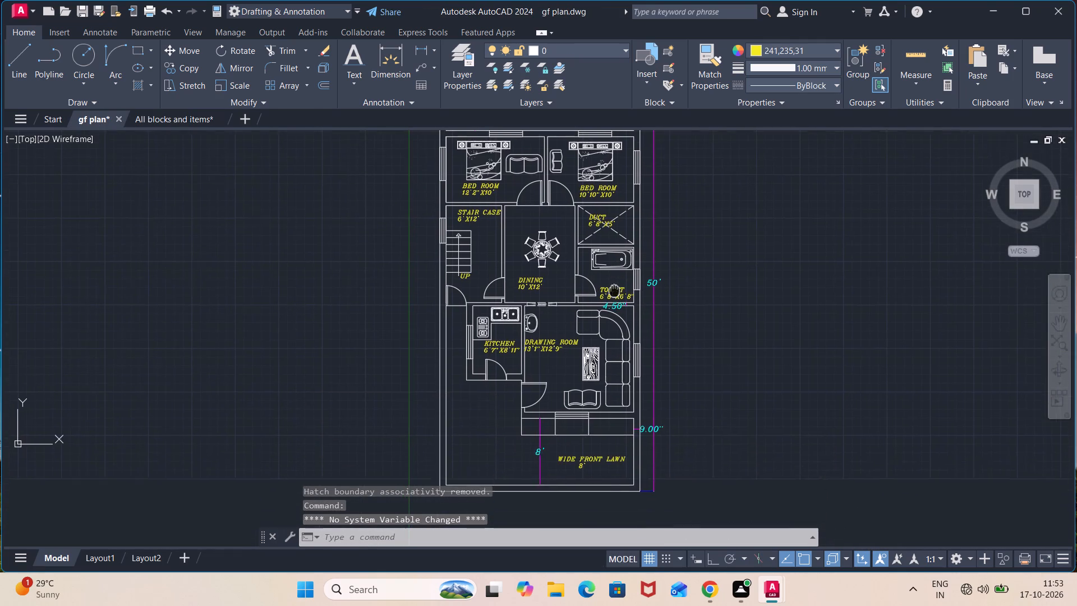
{"action": "scroll", "coordinate": [575, 279], "scroll_direction": "up", "scroll_amount": 3}
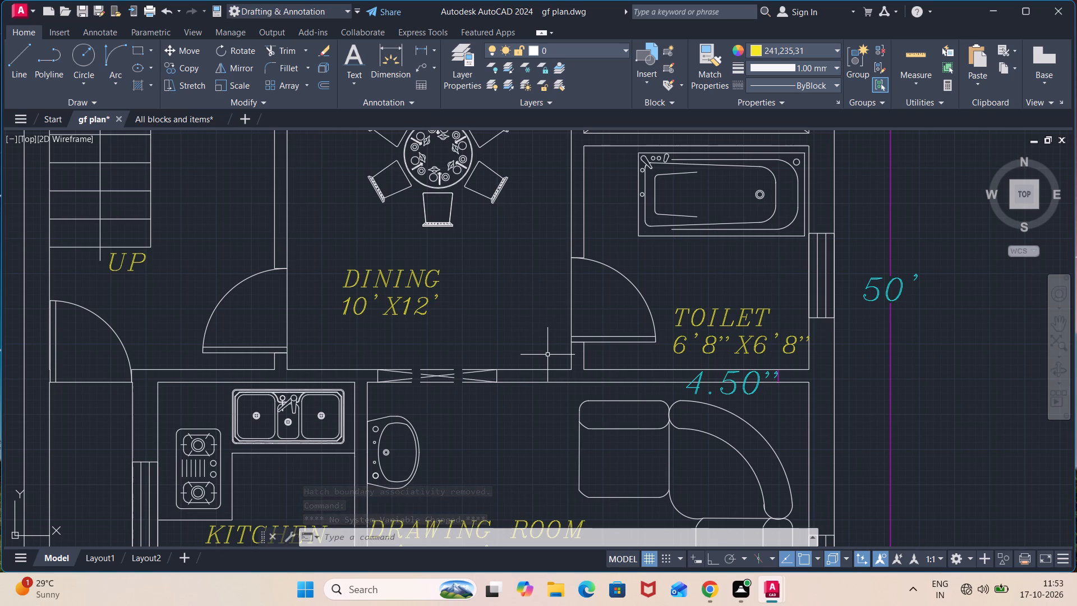
{"action": "key", "text": "ctrl+v"}
{"action": "middle_click_drag", "start_coordinate": [508, 296], "coordinate": [498, 512]}
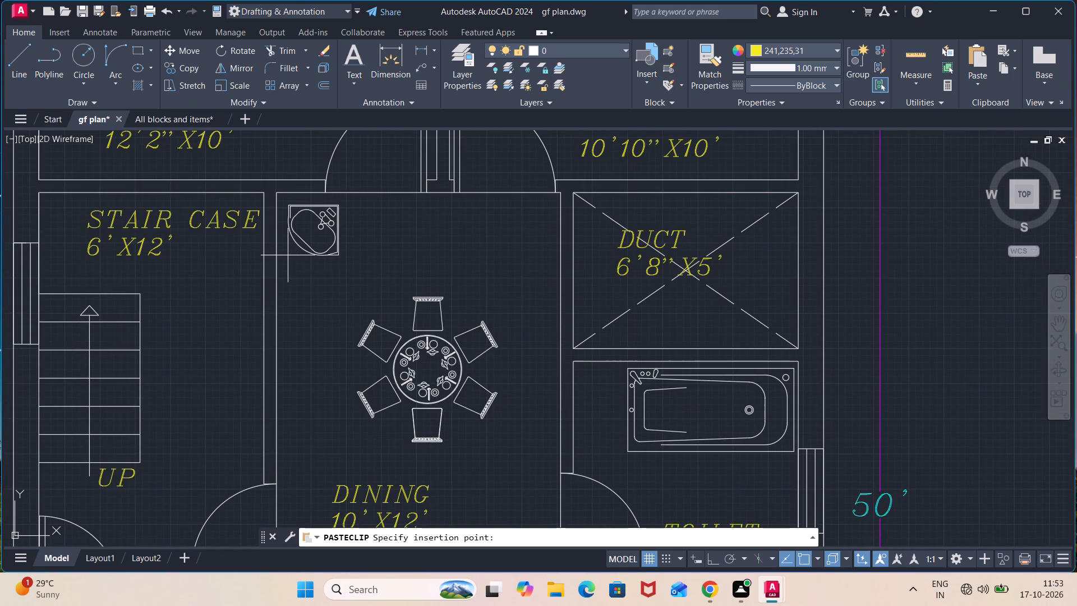
{"action": "type", "text": "RO"}
{"action": "key", "text": "Return"}
{"action": "type", "text": "180"}
{"action": "key", "text": "Return"}
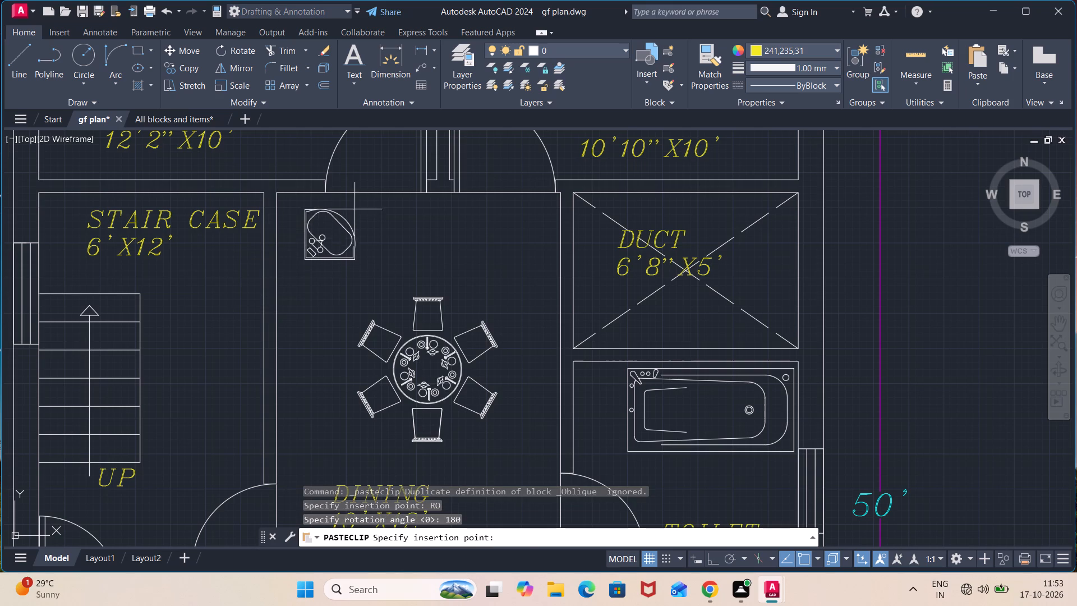
{"action": "scroll", "coordinate": [325, 188], "scroll_direction": "up", "scroll_amount": 1}
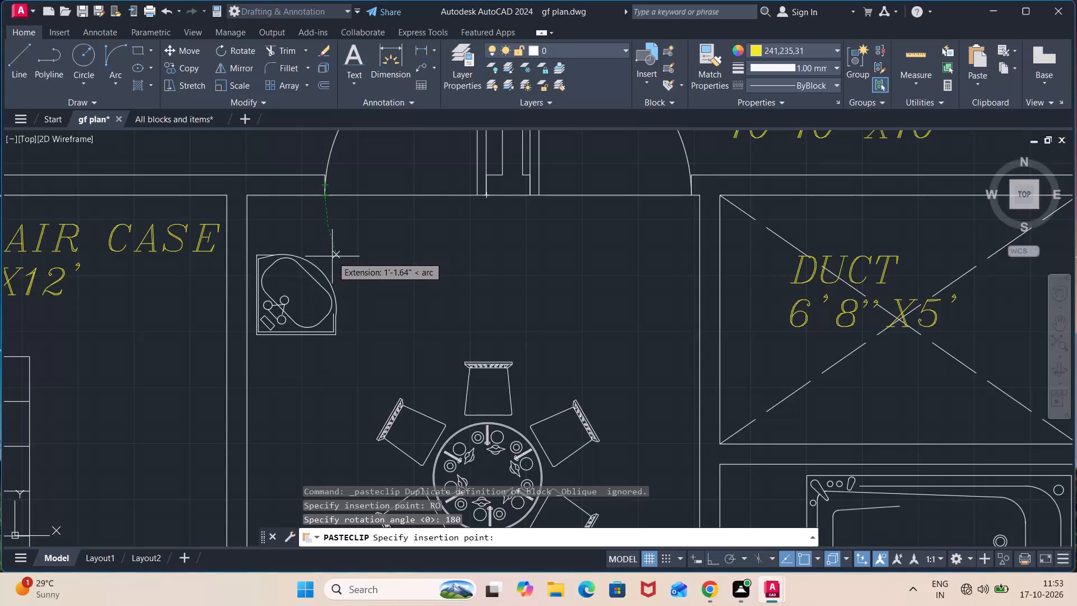
{"action": "left_click", "coordinate": [330, 256]}
Examine the furnished plan from the front lawn up to the bedrooms and rear open space.
{"action": "scroll", "coordinate": [533, 304], "scroll_direction": "down", "scroll_amount": 1}
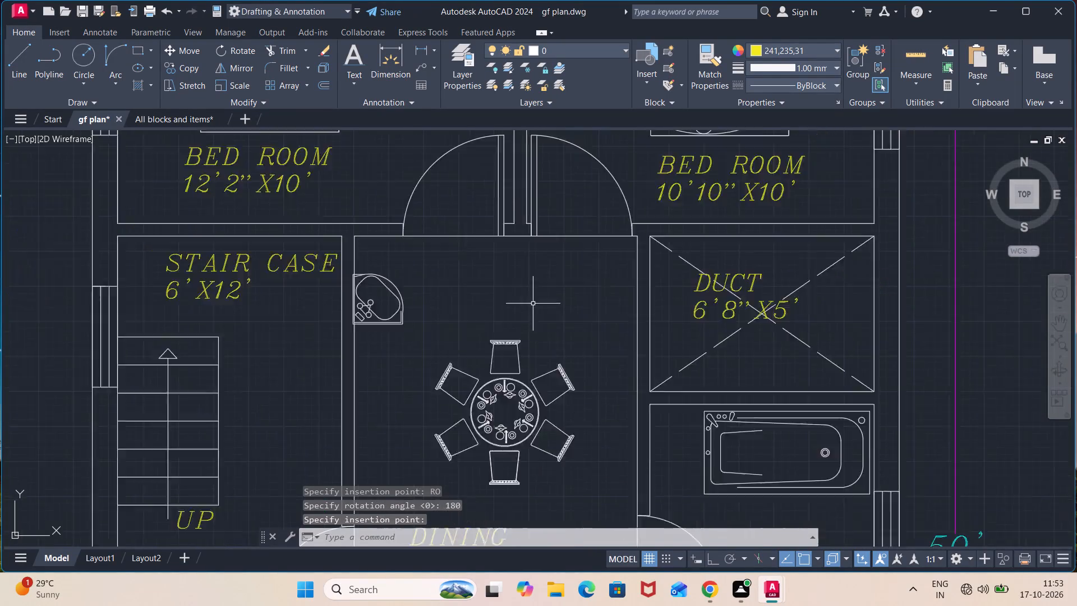
{"action": "scroll", "coordinate": [533, 304], "scroll_direction": "down", "scroll_amount": 2}
{"action": "middle_click_drag", "start_coordinate": [551, 306], "coordinate": [563, 215]}
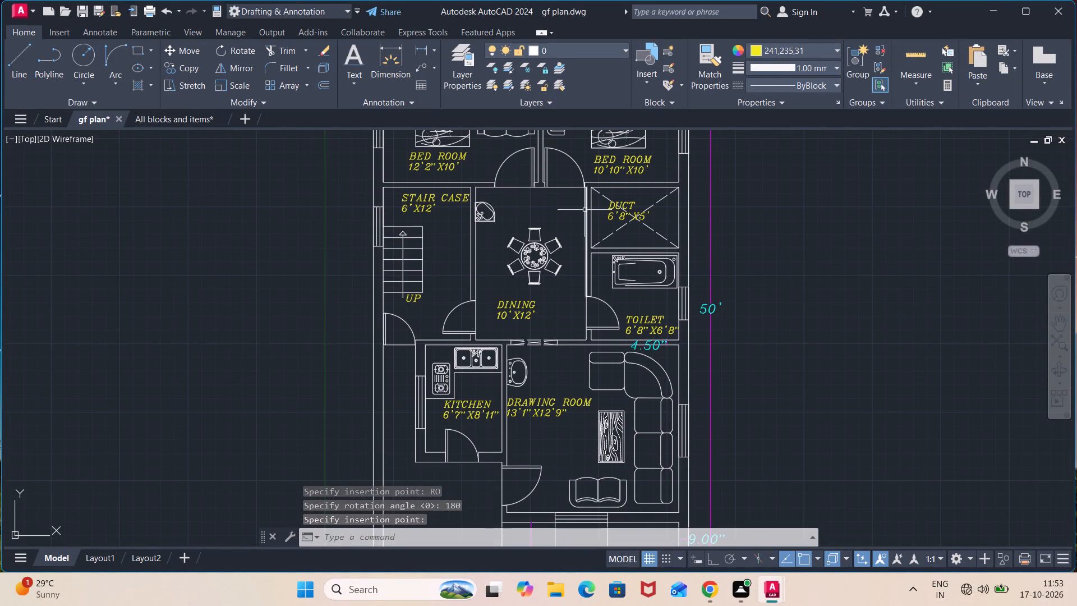
{"action": "left_click", "coordinate": [457, 199]}
{"action": "key", "text": "Escape"}
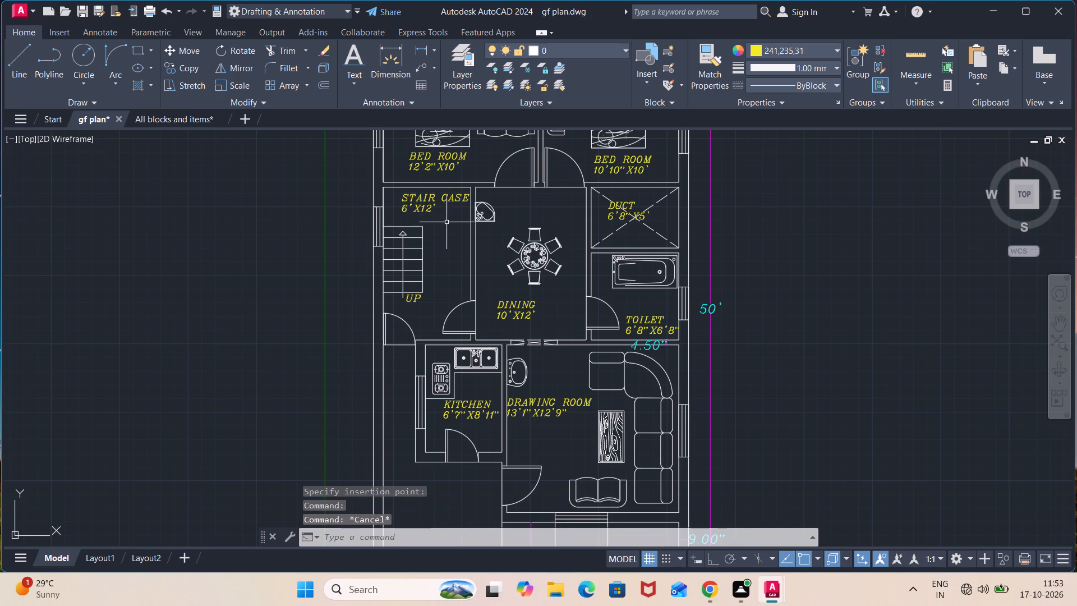
{"action": "scroll", "coordinate": [416, 370], "scroll_direction": "down", "scroll_amount": 1}
{"action": "middle_click_drag", "start_coordinate": [426, 443], "coordinate": [462, 339]}
{"action": "scroll", "coordinate": [463, 363], "scroll_direction": "up", "scroll_amount": 1}
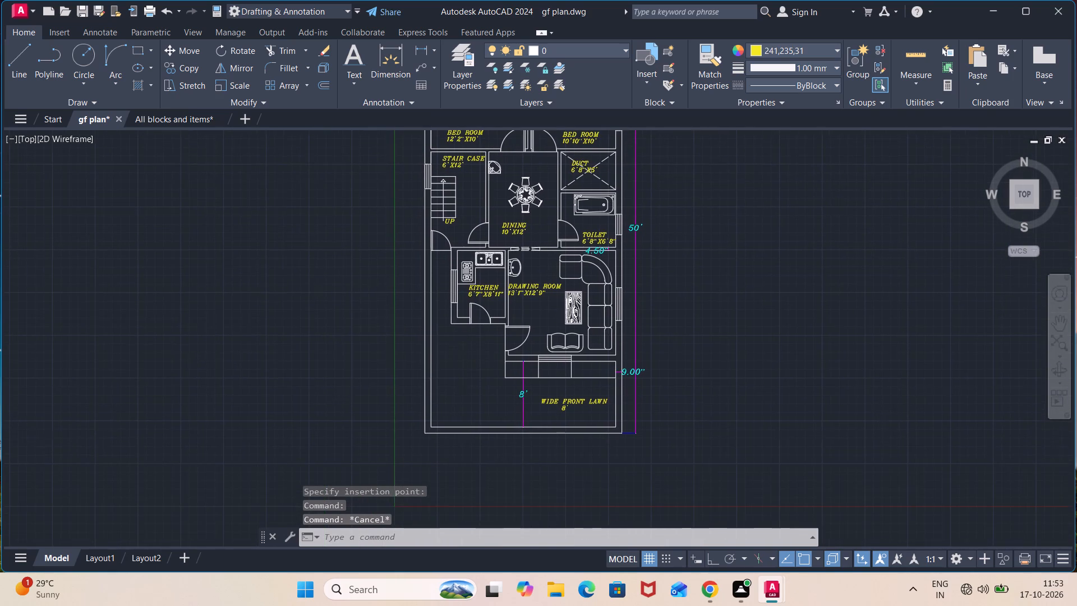
{"action": "scroll", "coordinate": [463, 363], "scroll_direction": "up", "scroll_amount": 1}
{"action": "middle_click_drag", "start_coordinate": [443, 334], "coordinate": [443, 364]}
{"action": "scroll", "coordinate": [463, 348], "scroll_direction": "down", "scroll_amount": 1}
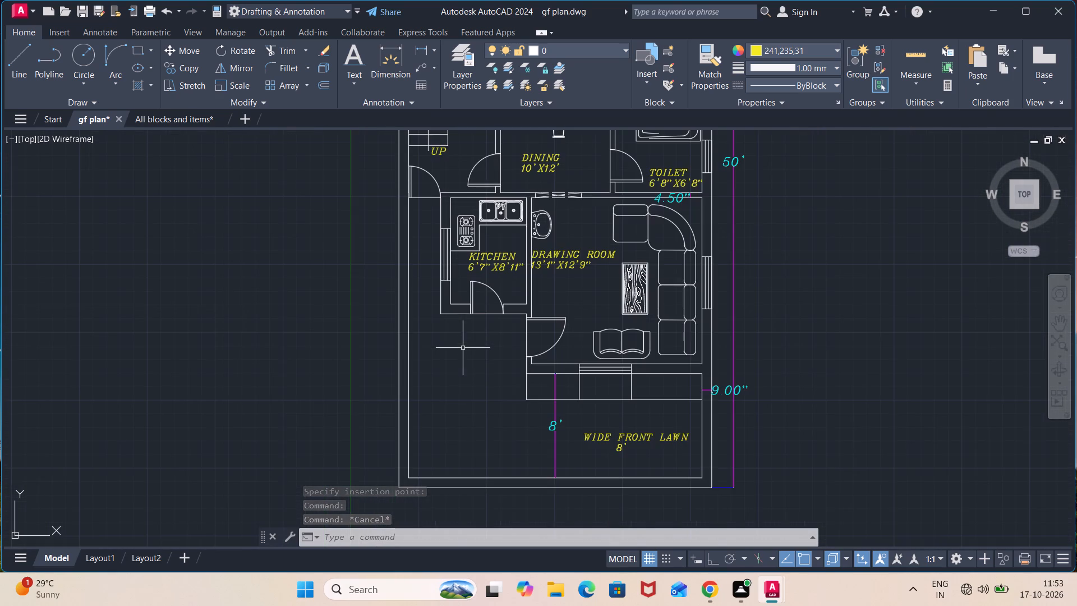
{"action": "middle_click_drag", "start_coordinate": [604, 287], "coordinate": [558, 419]}
{"action": "middle_click_drag", "start_coordinate": [550, 271], "coordinate": [540, 402]}
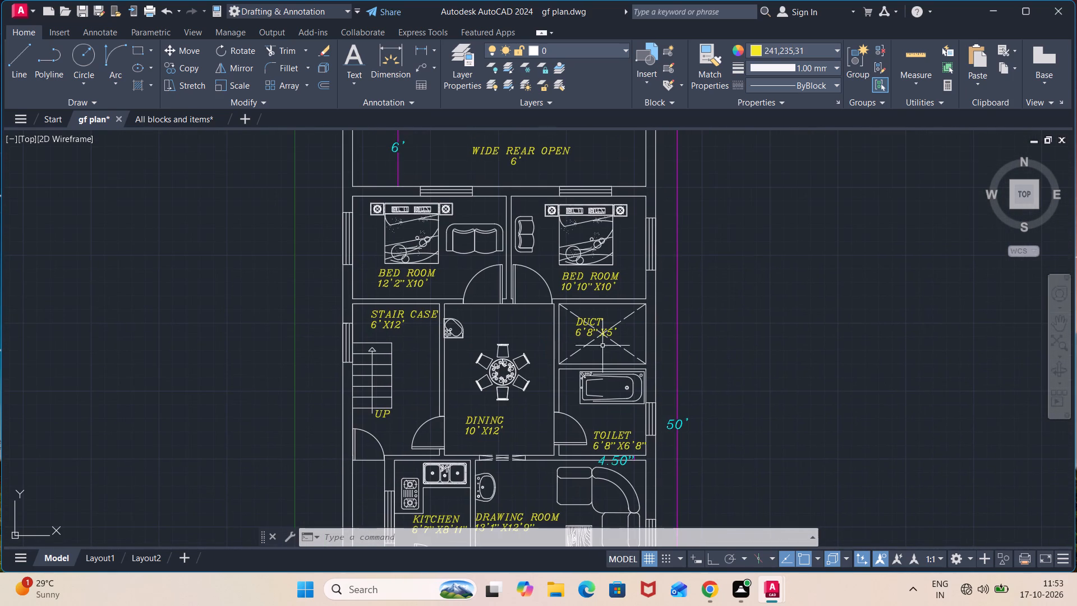
Start a hatch for the plan's walls and set the hatch colour to black (0,0,0).
{"action": "middle_click_drag", "start_coordinate": [624, 333], "coordinate": [560, 295]}
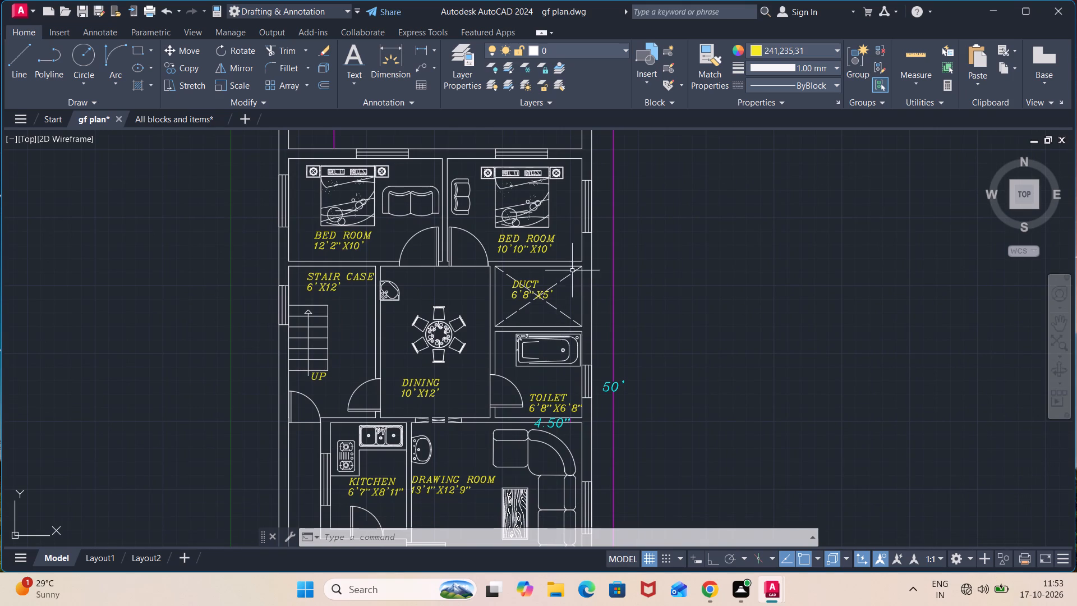
{"action": "middle_click_drag", "start_coordinate": [576, 233], "coordinate": [568, 304]}
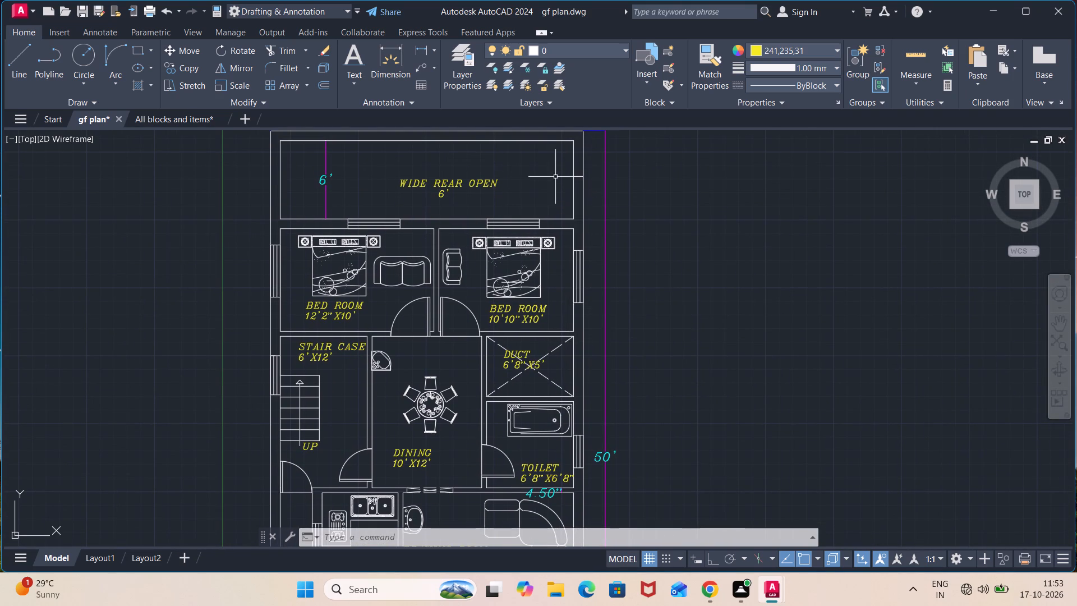
{"action": "left_click", "coordinate": [132, 84]}
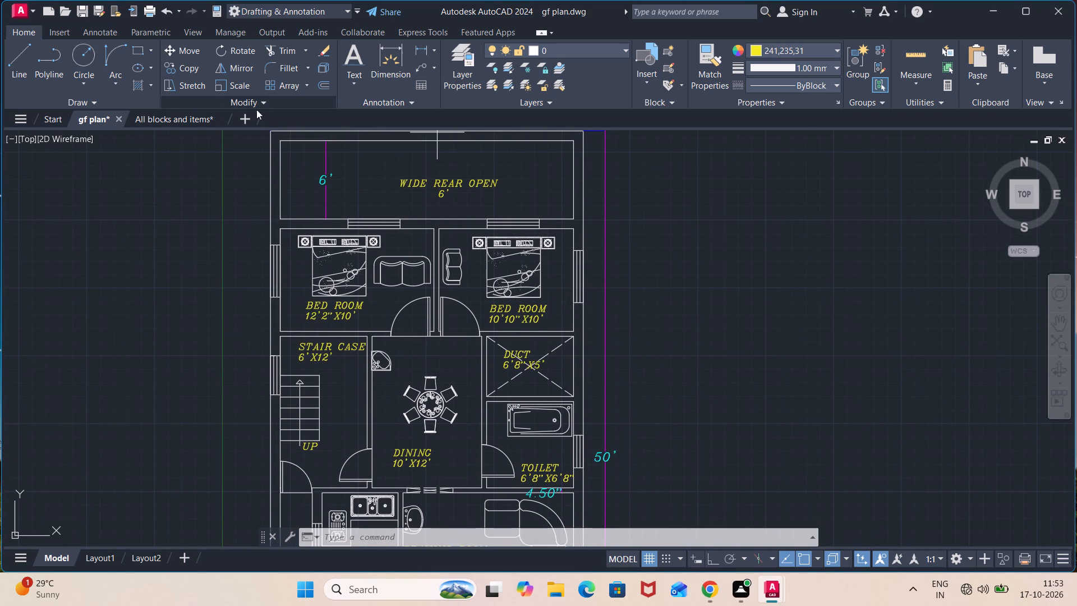
{"action": "left_click", "coordinate": [139, 80]}
{"action": "left_click", "coordinate": [140, 86]}
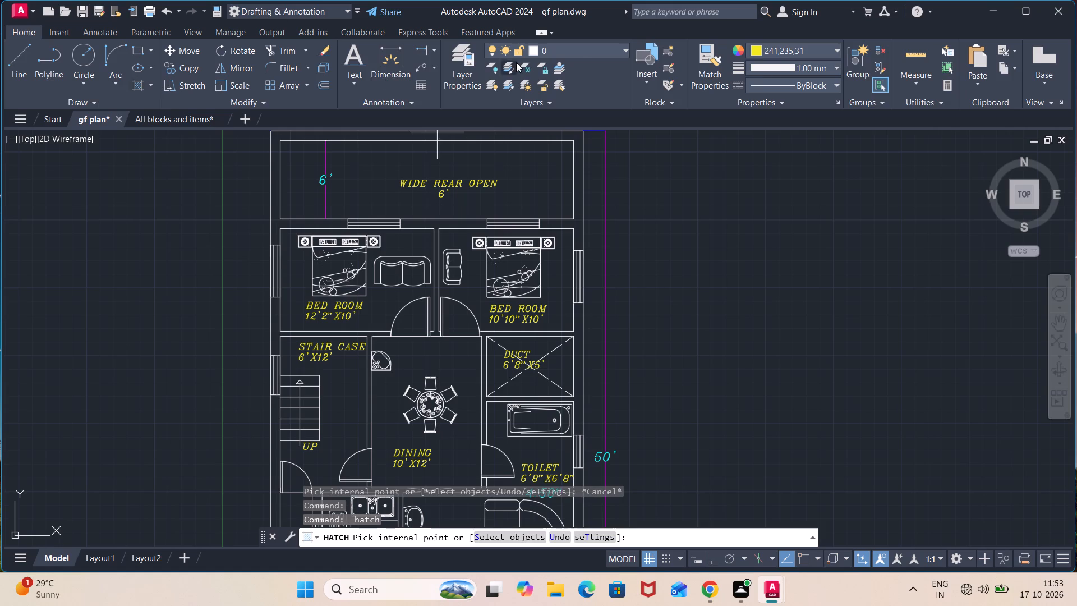
{"action": "left_click", "coordinate": [357, 65]}
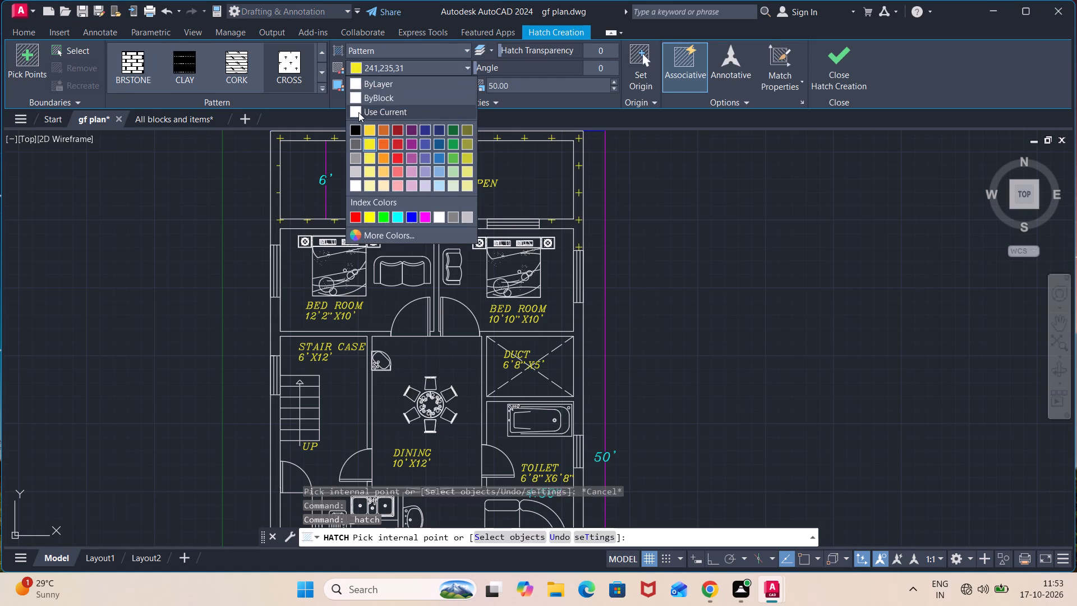
{"action": "left_click", "coordinate": [358, 129]}
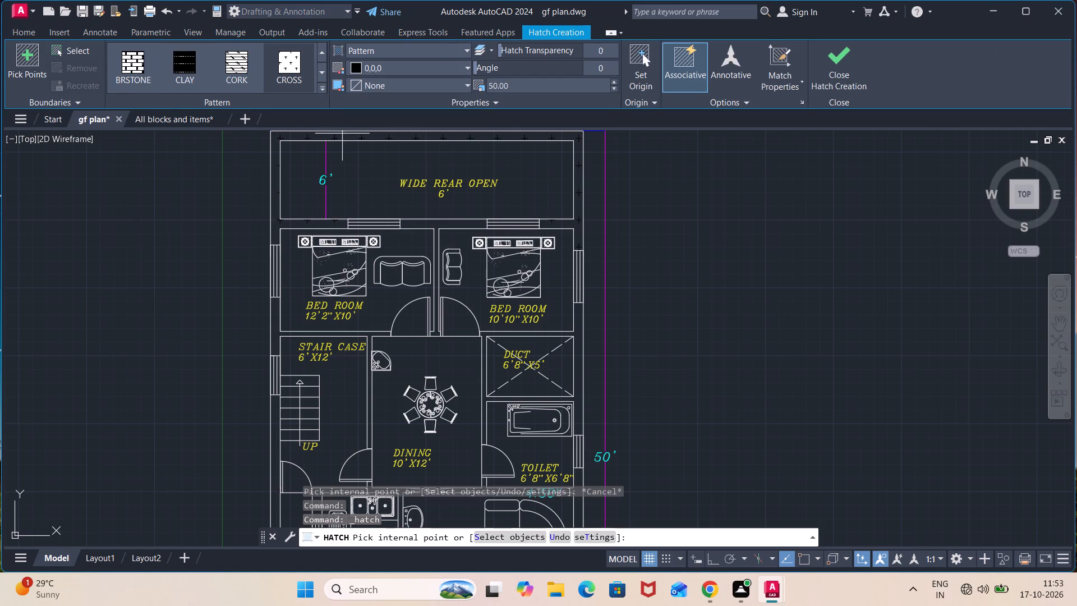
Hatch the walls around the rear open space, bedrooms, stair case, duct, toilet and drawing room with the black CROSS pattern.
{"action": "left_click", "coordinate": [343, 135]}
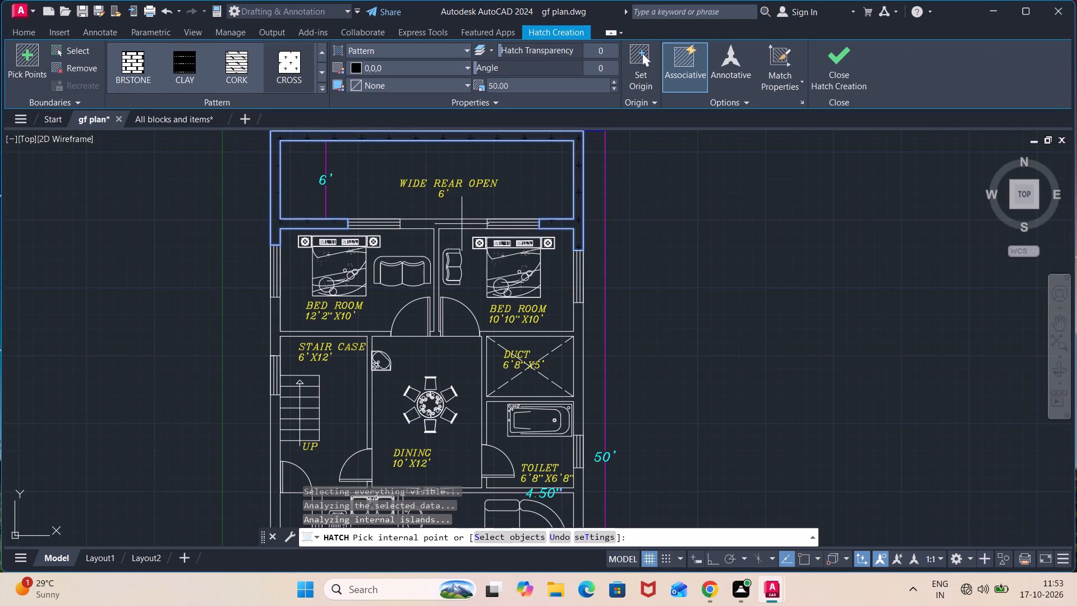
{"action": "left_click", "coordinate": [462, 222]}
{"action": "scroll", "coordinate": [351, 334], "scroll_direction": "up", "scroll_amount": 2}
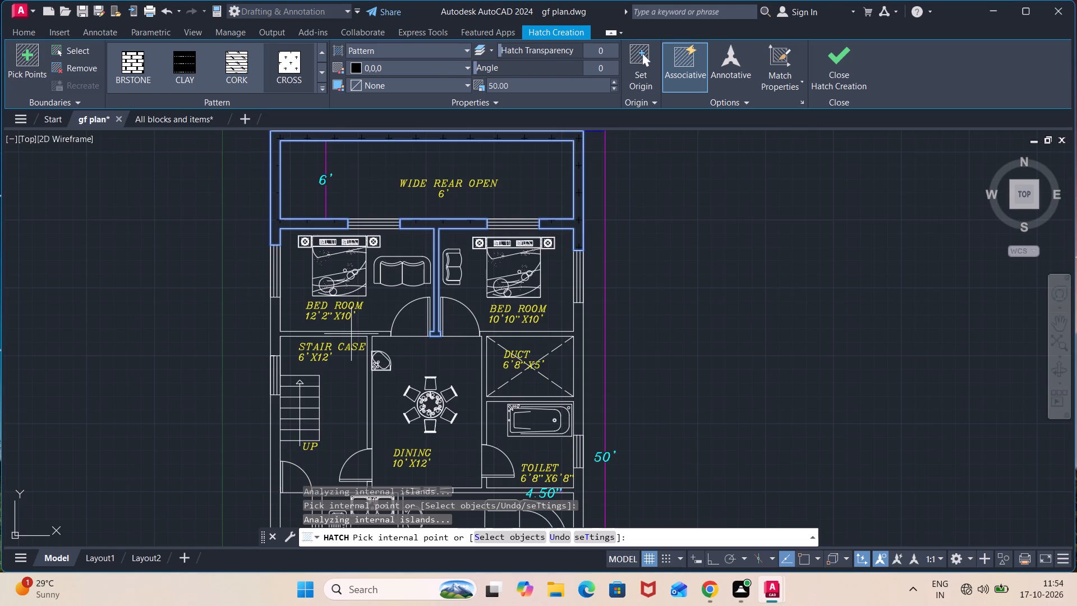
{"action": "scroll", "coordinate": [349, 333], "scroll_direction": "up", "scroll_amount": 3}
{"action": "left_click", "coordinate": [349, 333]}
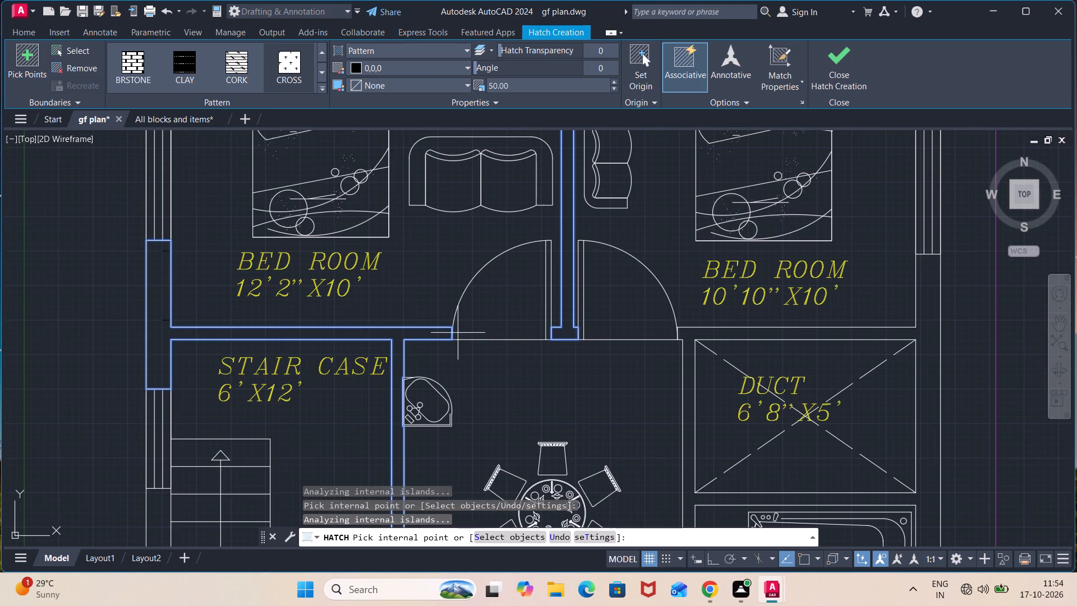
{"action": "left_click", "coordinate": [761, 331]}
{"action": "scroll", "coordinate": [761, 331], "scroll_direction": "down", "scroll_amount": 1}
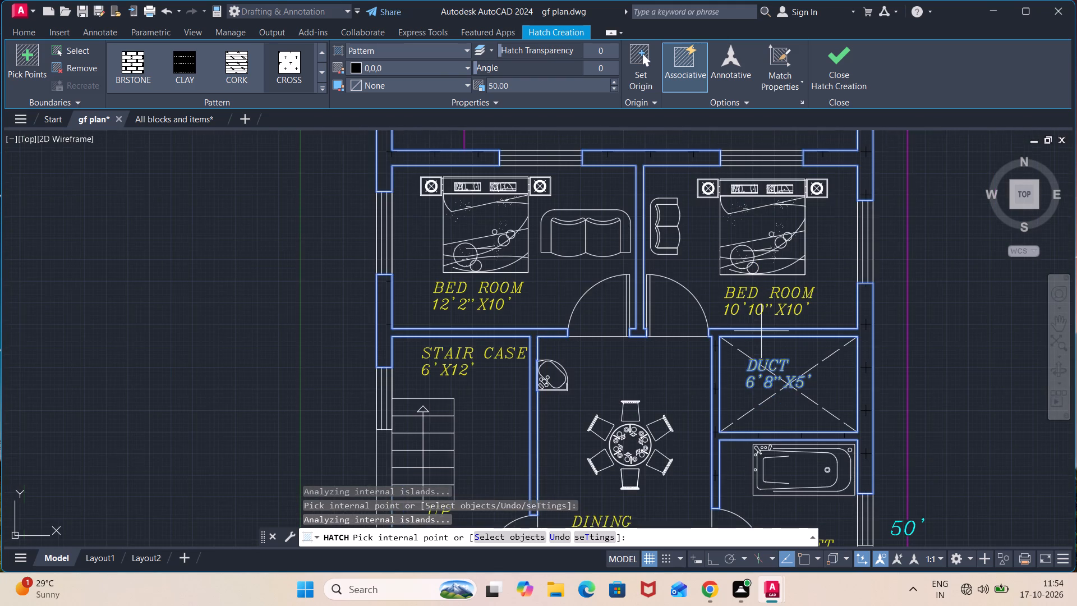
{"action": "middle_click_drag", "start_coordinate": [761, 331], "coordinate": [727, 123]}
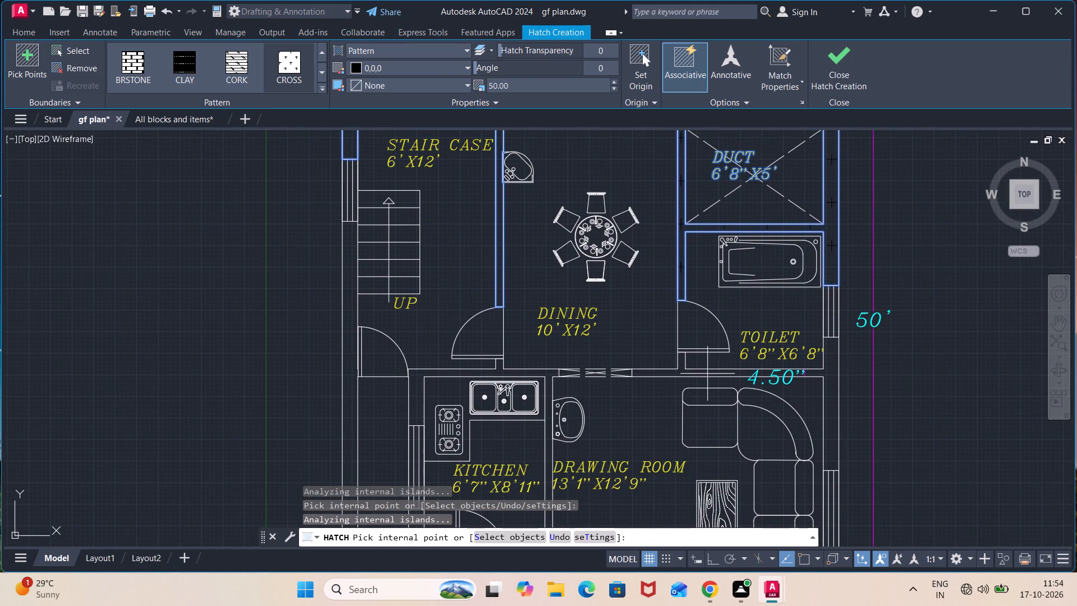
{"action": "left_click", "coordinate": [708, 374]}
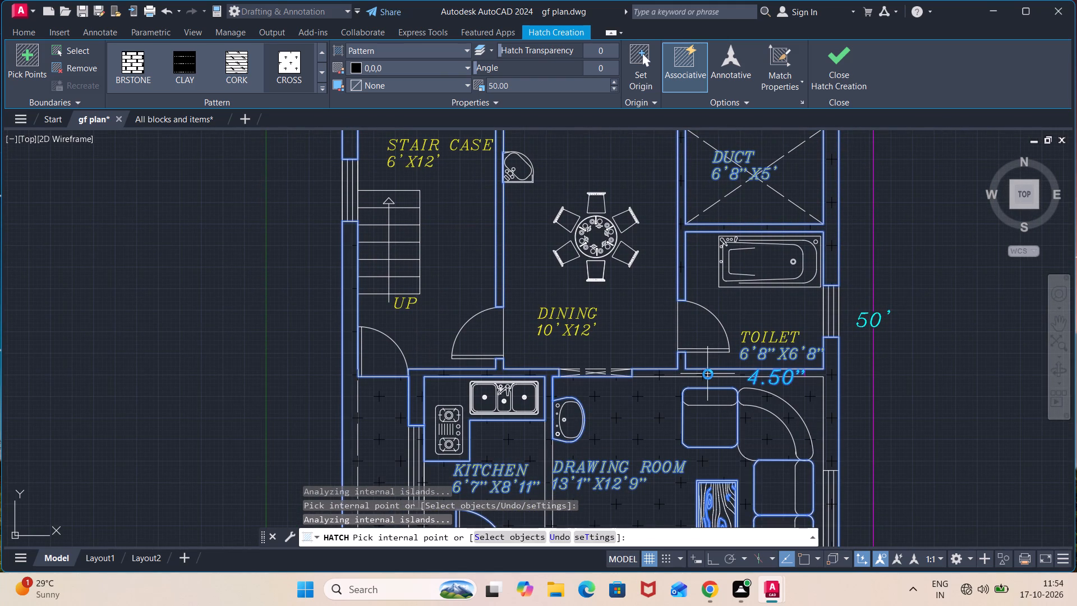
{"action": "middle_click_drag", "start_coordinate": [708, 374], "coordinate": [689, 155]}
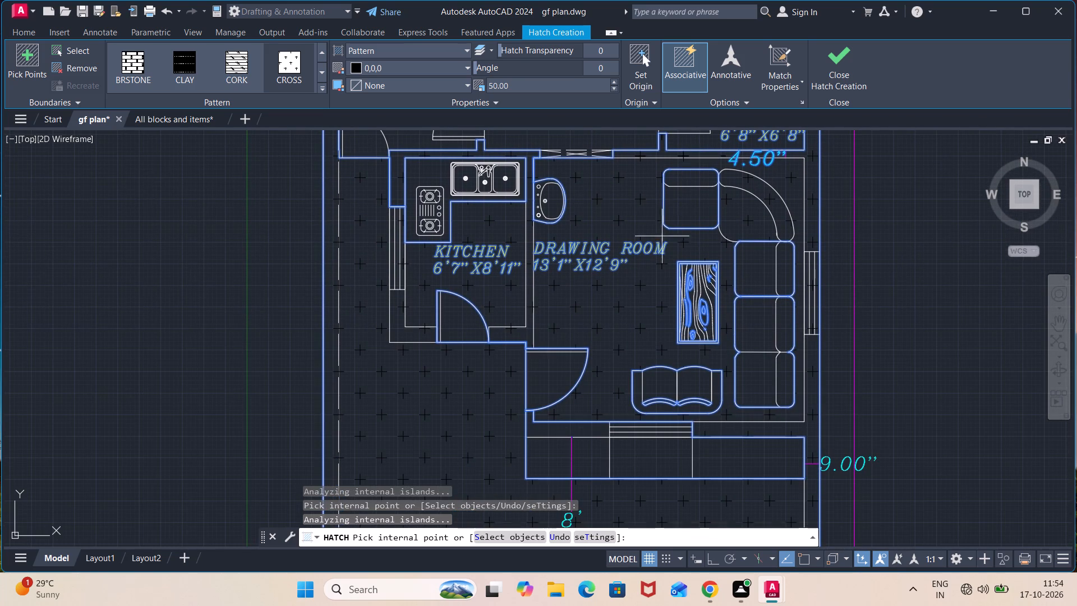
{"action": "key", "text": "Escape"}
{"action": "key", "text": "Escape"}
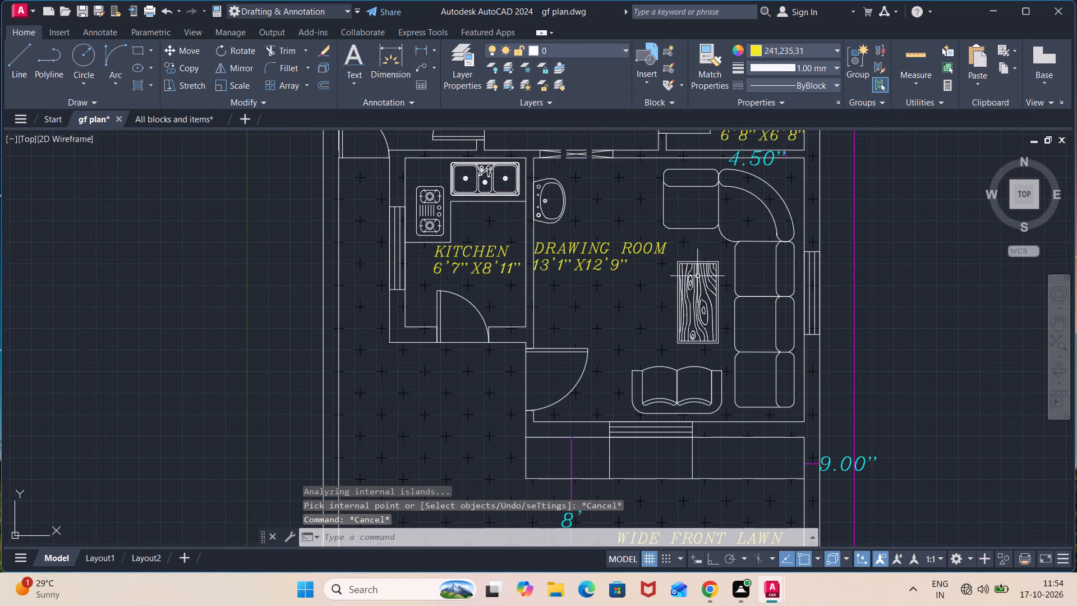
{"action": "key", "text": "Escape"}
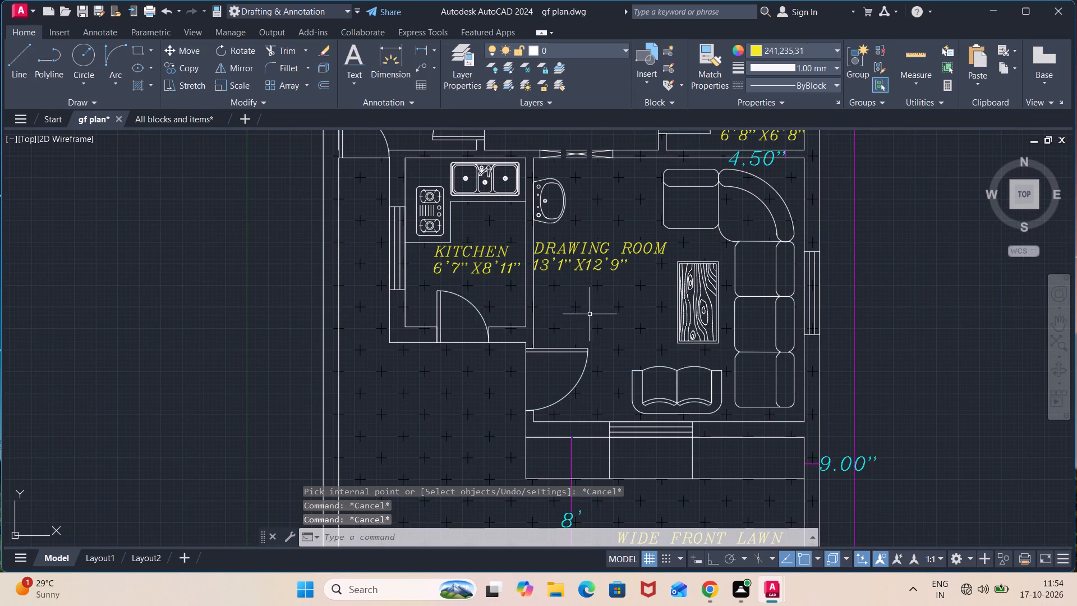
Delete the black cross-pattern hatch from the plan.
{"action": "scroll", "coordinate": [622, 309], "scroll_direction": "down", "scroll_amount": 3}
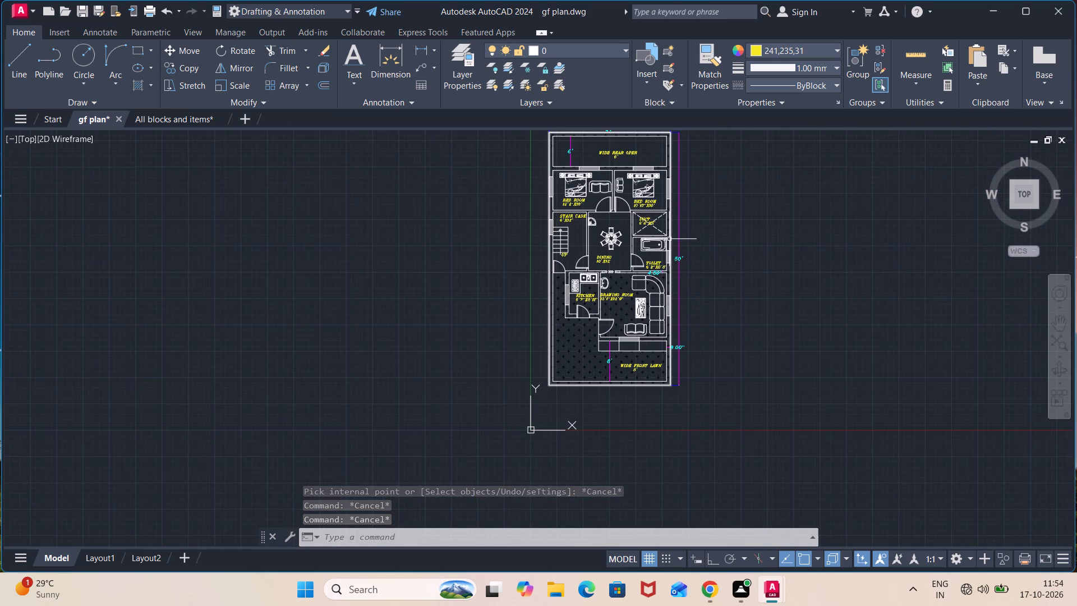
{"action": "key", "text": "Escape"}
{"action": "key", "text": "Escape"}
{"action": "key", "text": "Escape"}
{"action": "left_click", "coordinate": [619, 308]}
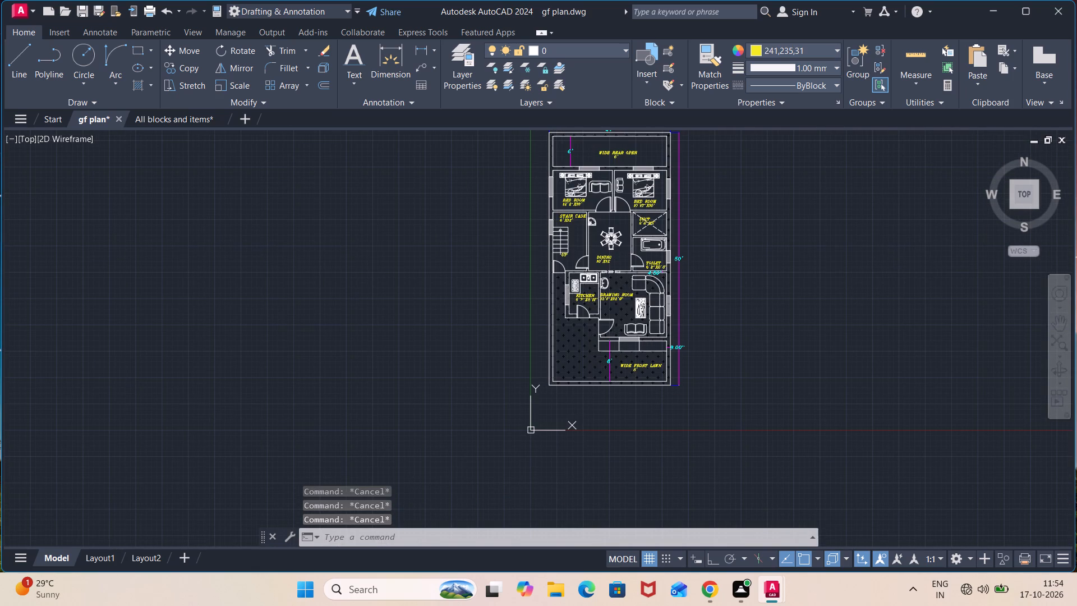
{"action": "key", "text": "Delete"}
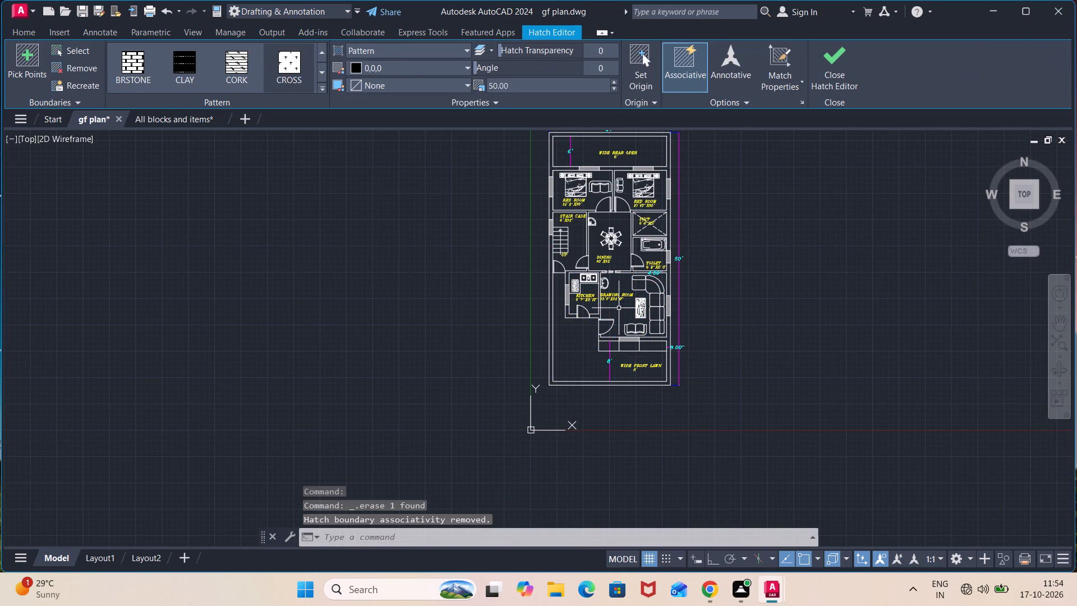
Fill the walls around the rear open space, bedrooms and stair case with a black SOLID hatch.
{"action": "scroll", "coordinate": [604, 232], "scroll_direction": "up", "scroll_amount": 3}
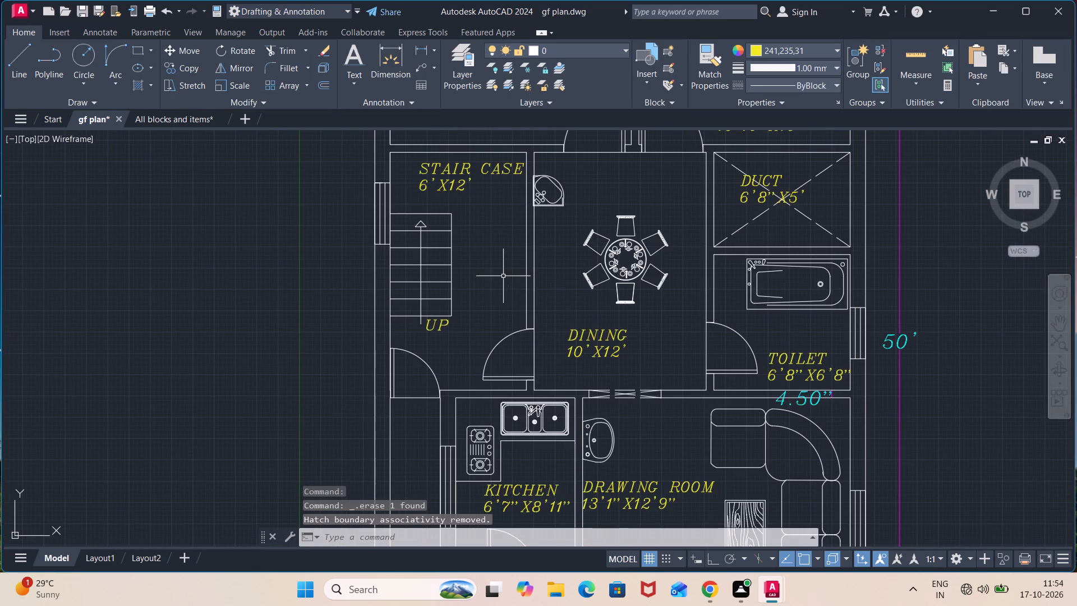
{"action": "scroll", "coordinate": [503, 273], "scroll_direction": "down", "scroll_amount": 3}
{"action": "middle_click_drag", "start_coordinate": [503, 273], "coordinate": [513, 339]}
{"action": "scroll", "coordinate": [521, 233], "scroll_direction": "up", "scroll_amount": 3}
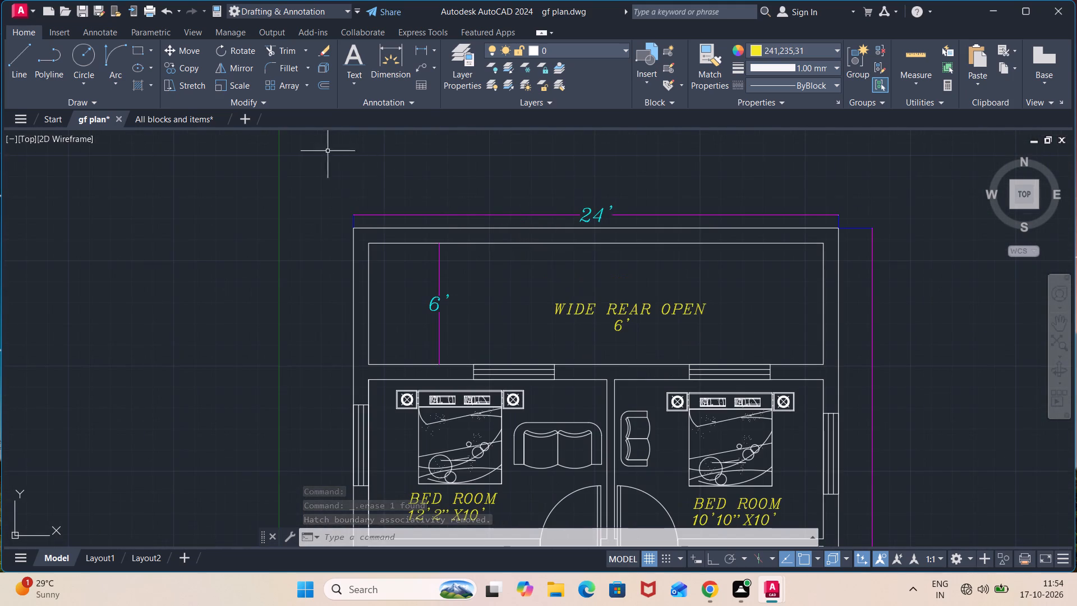
{"action": "left_click", "coordinate": [137, 90]}
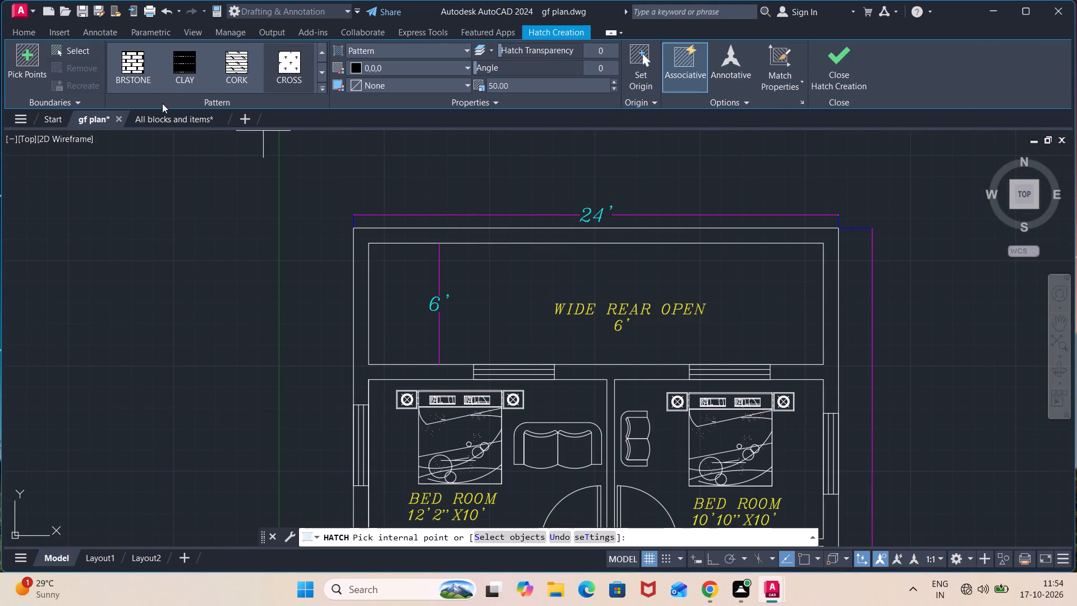
{"action": "triple_click", "coordinate": [322, 52]}
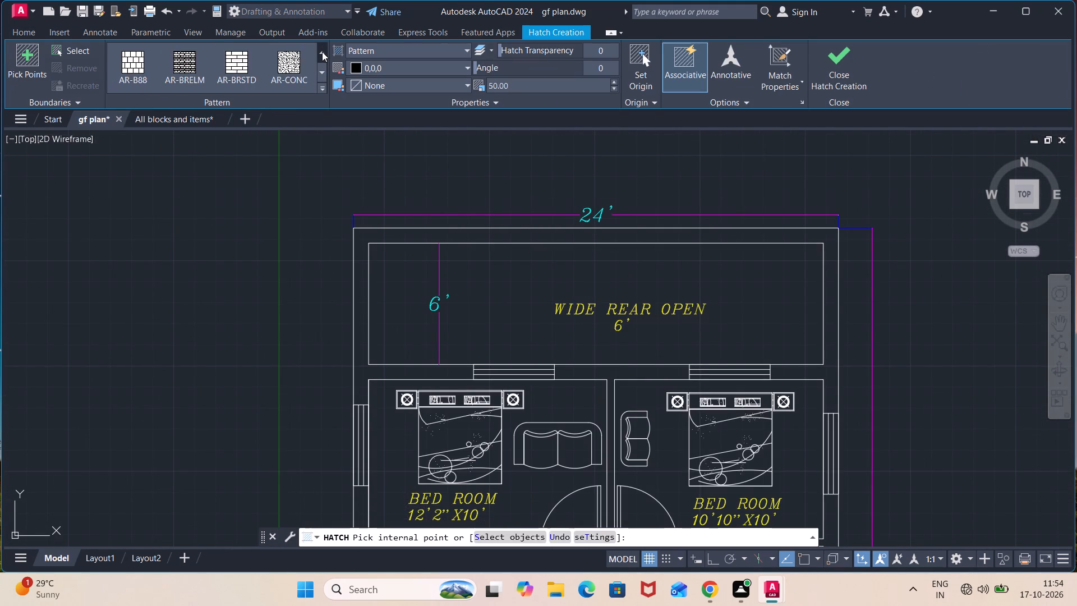
{"action": "triple_click", "coordinate": [322, 52]}
{"action": "left_click", "coordinate": [322, 52]}
{"action": "left_click", "coordinate": [128, 58]}
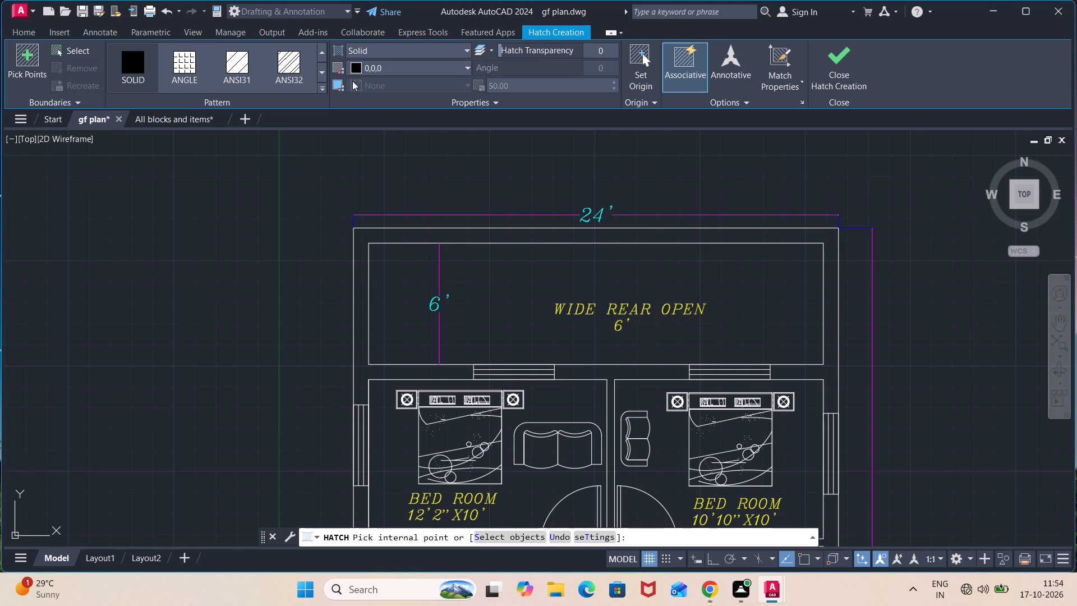
{"action": "left_click", "coordinate": [447, 232]}
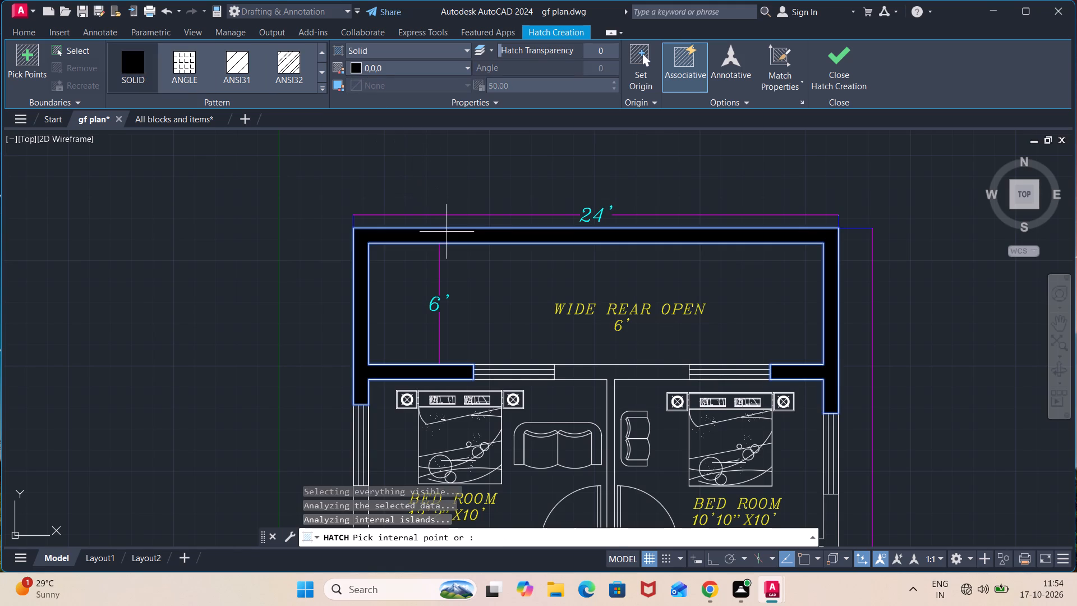
{"action": "left_click", "coordinate": [600, 373]}
{"action": "middle_click_drag", "start_coordinate": [601, 373], "coordinate": [596, 369]}
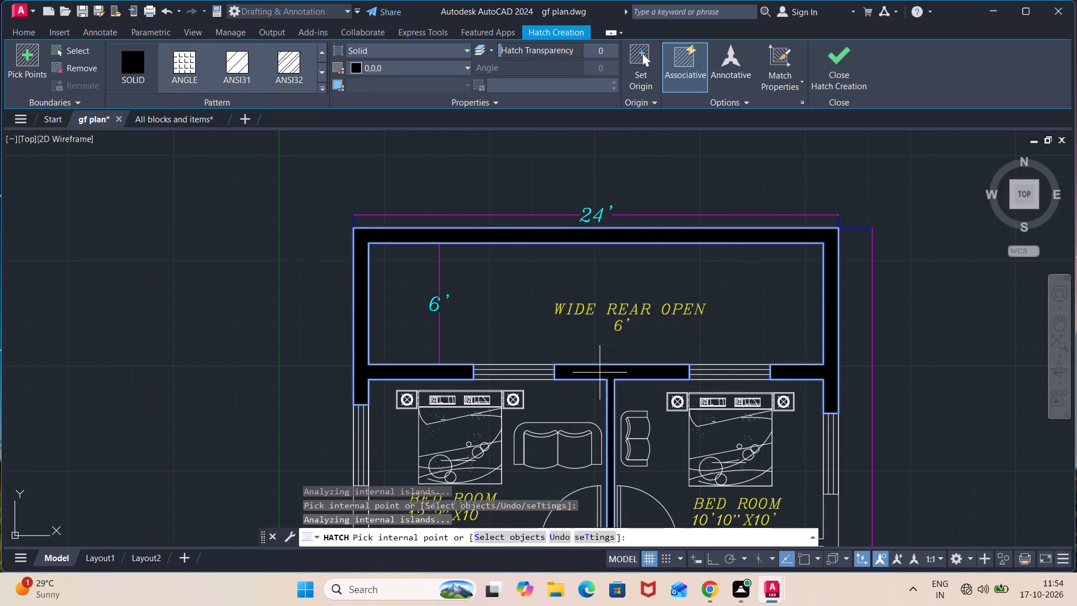
{"action": "middle_click_drag", "start_coordinate": [596, 369], "coordinate": [569, 105]}
{"action": "left_click", "coordinate": [332, 270]}
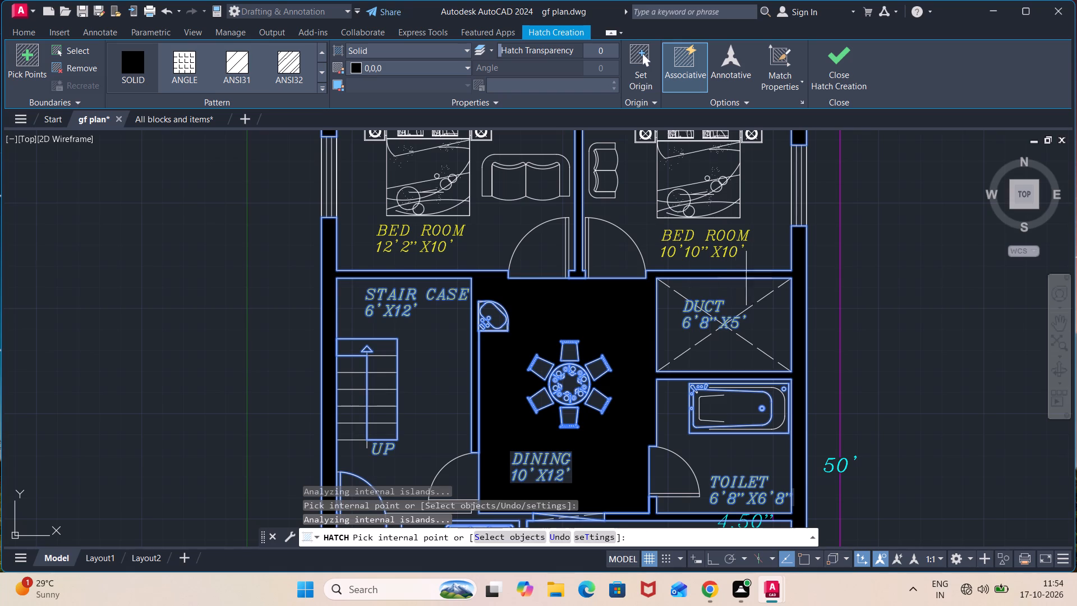
Try to add the kitchen's lower wall and the drawing room's front wall to the solid hatch, and end the command.
{"action": "scroll", "coordinate": [770, 290], "scroll_direction": "down", "scroll_amount": 1}
{"action": "middle_click_drag", "start_coordinate": [770, 290], "coordinate": [733, 123]}
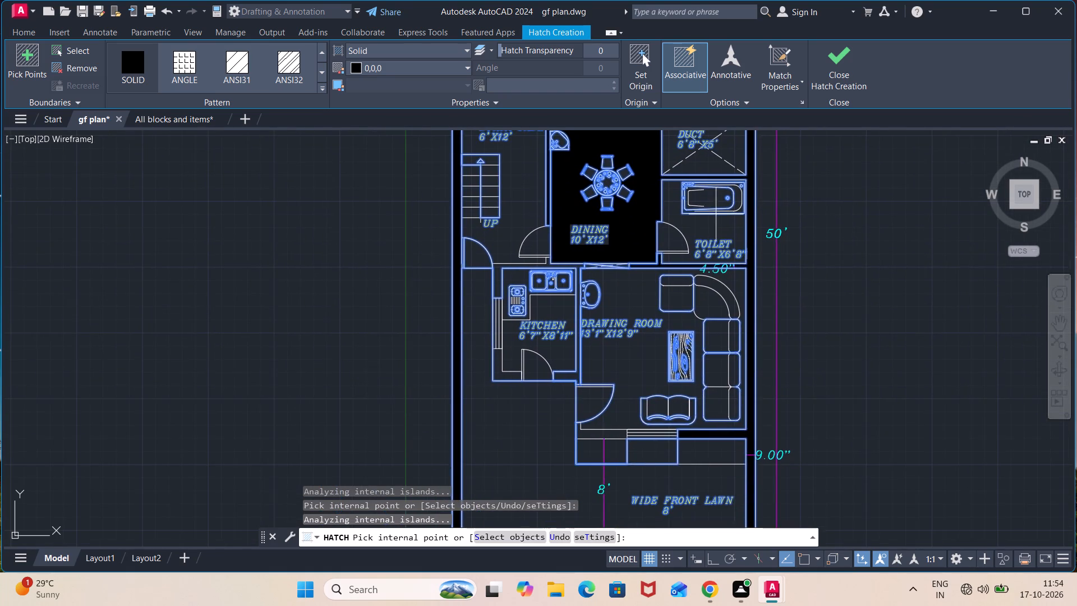
{"action": "scroll", "coordinate": [707, 252], "scroll_direction": "up", "scroll_amount": 2}
{"action": "middle_click_drag", "start_coordinate": [697, 276], "coordinate": [693, 104]}
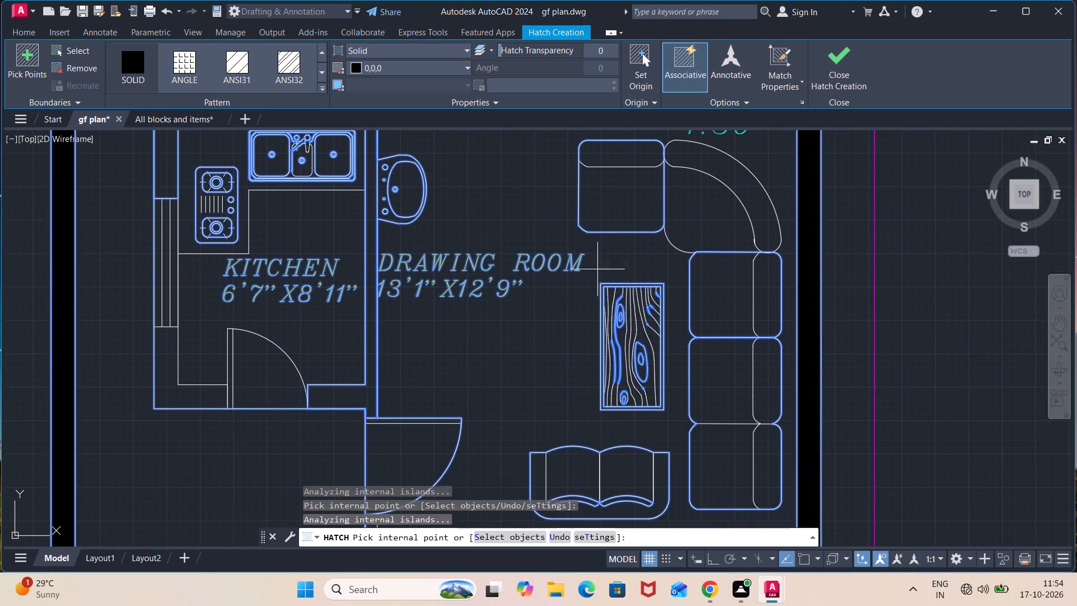
{"action": "scroll", "coordinate": [587, 297], "scroll_direction": "down", "scroll_amount": 1}
{"action": "middle_click_drag", "start_coordinate": [538, 338], "coordinate": [596, 235]}
{"action": "left_click", "coordinate": [501, 256]}
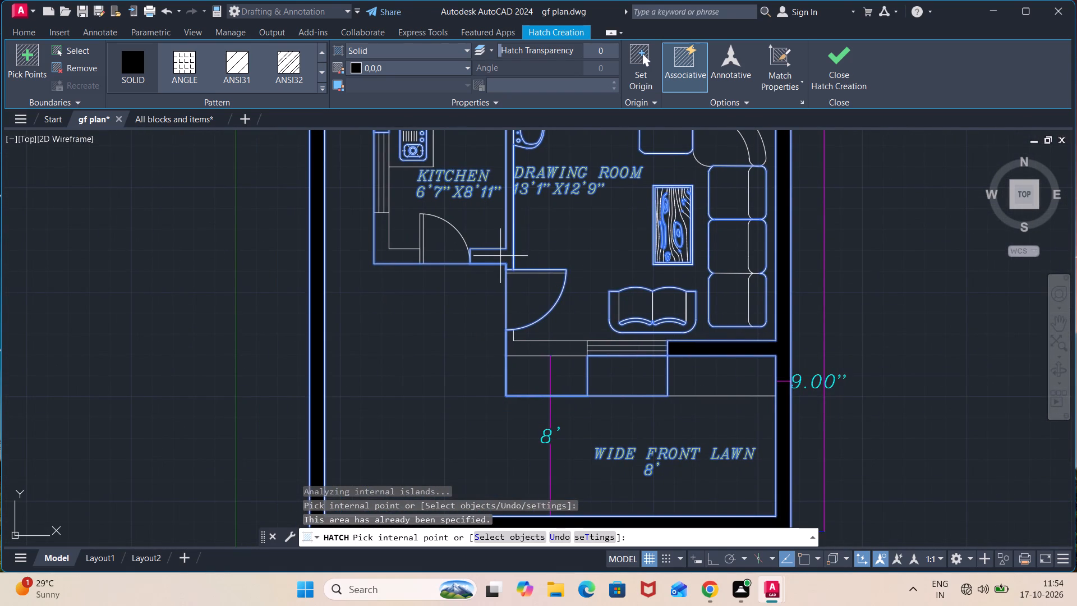
{"action": "scroll", "coordinate": [514, 253], "scroll_direction": "up", "scroll_amount": 3}
{"action": "left_click", "coordinate": [471, 272]}
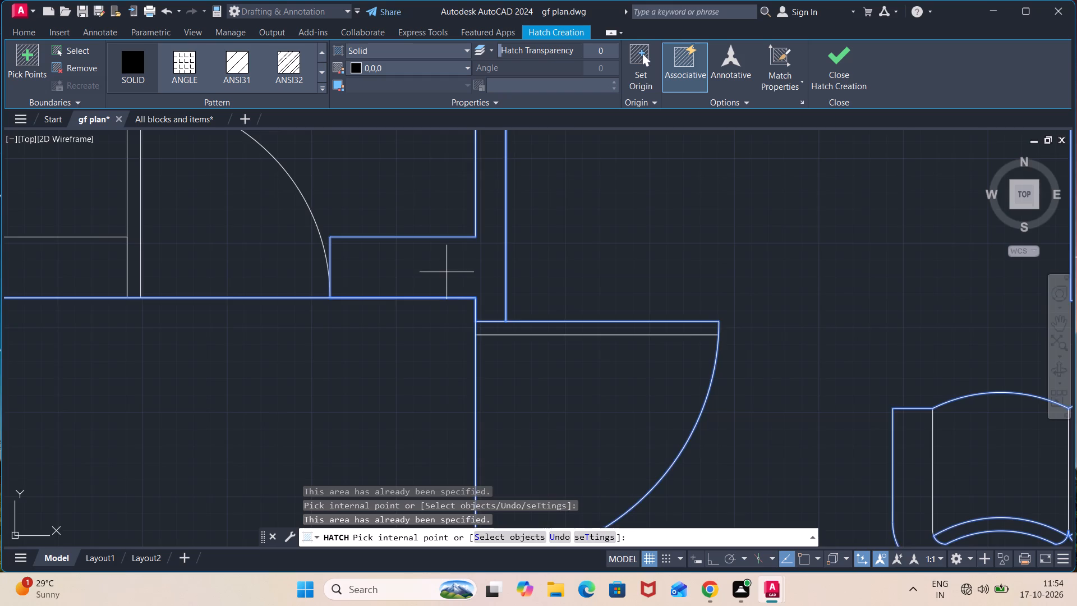
{"action": "scroll", "coordinate": [447, 272], "scroll_direction": "down", "scroll_amount": 3}
{"action": "left_click", "coordinate": [352, 270]}
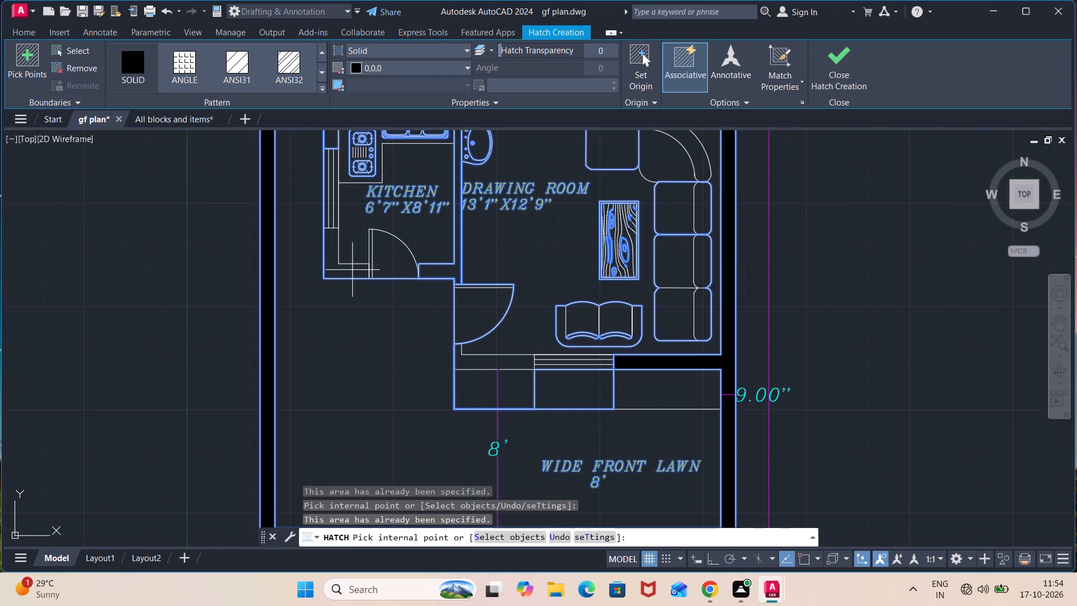
{"action": "scroll", "coordinate": [395, 370], "scroll_direction": "down", "scroll_amount": 2}
{"action": "middle_click_drag", "start_coordinate": [395, 370], "coordinate": [450, 295]}
{"action": "scroll", "coordinate": [518, 287], "scroll_direction": "up", "scroll_amount": 1}
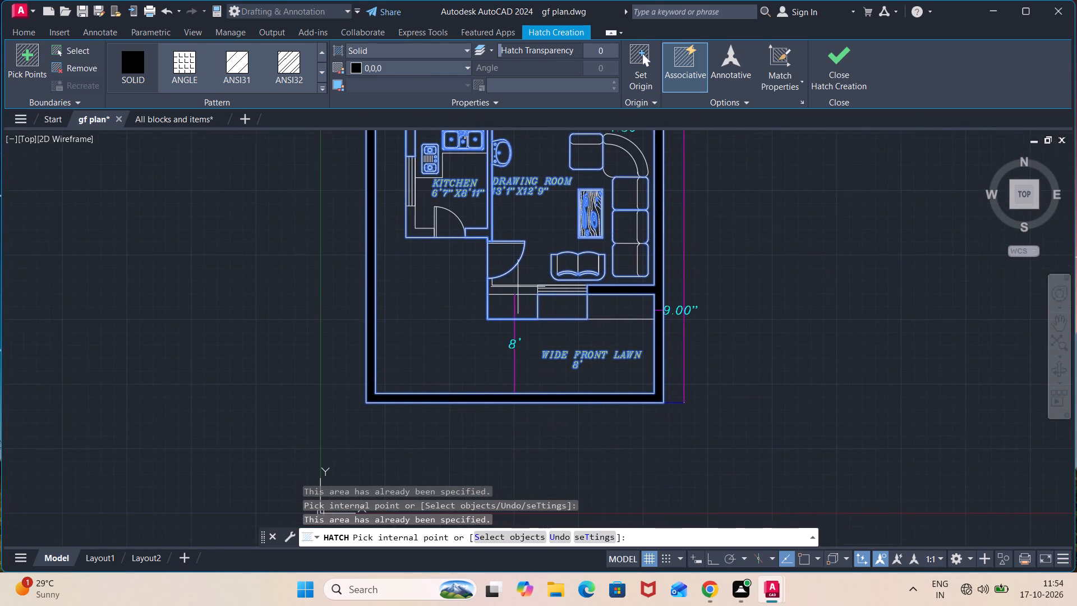
{"action": "scroll", "coordinate": [518, 287], "scroll_direction": "up", "scroll_amount": 2}
{"action": "left_click", "coordinate": [514, 296]}
{"action": "key", "text": "Escape"}
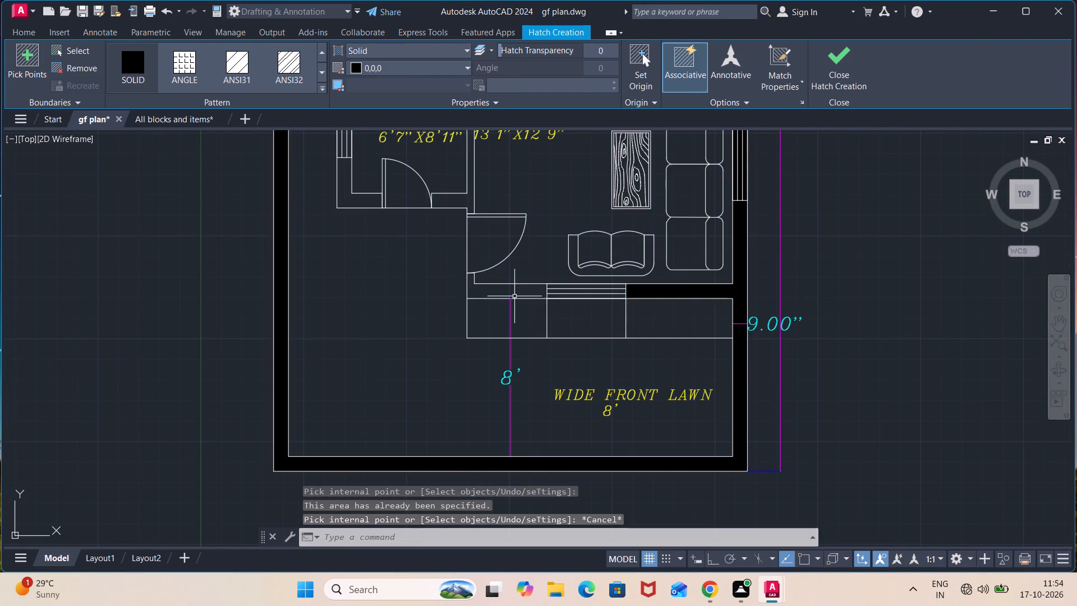
{"action": "scroll", "coordinate": [553, 231], "scroll_direction": "down", "scroll_amount": 2}
{"action": "middle_click_drag", "start_coordinate": [553, 231], "coordinate": [576, 317]}
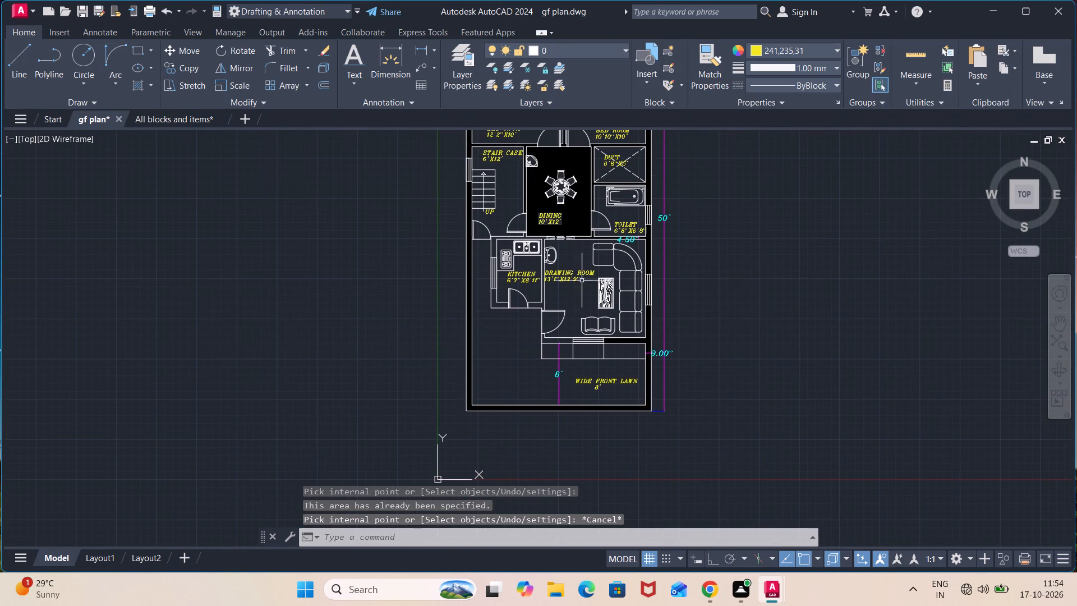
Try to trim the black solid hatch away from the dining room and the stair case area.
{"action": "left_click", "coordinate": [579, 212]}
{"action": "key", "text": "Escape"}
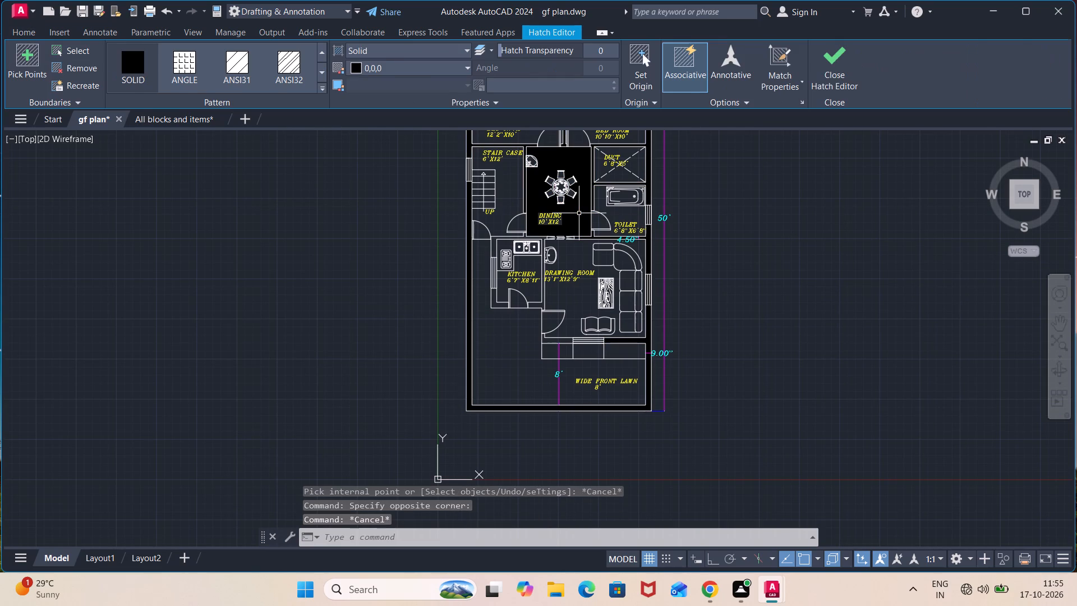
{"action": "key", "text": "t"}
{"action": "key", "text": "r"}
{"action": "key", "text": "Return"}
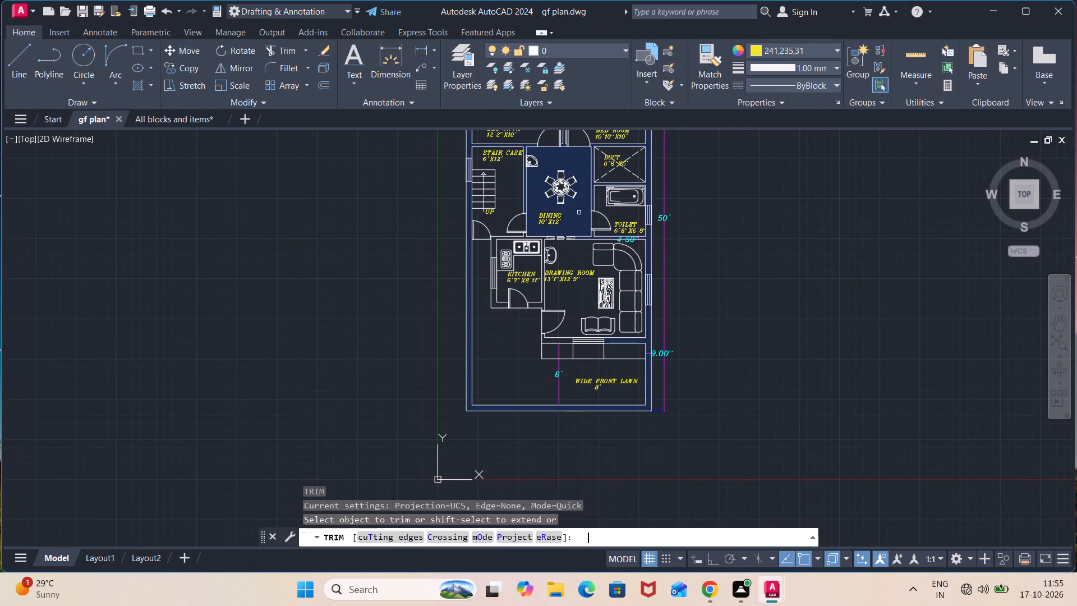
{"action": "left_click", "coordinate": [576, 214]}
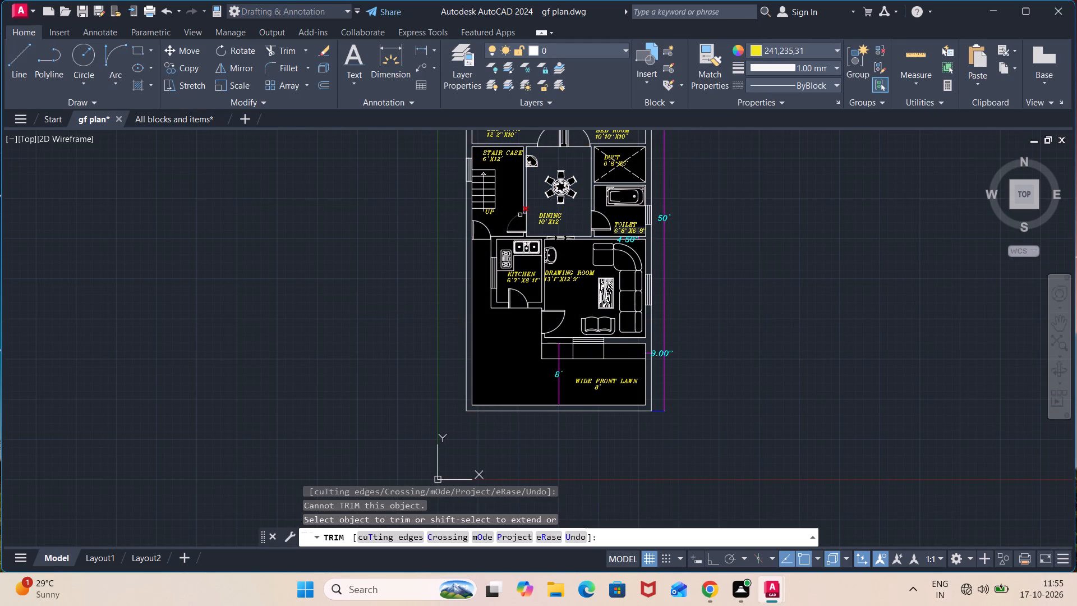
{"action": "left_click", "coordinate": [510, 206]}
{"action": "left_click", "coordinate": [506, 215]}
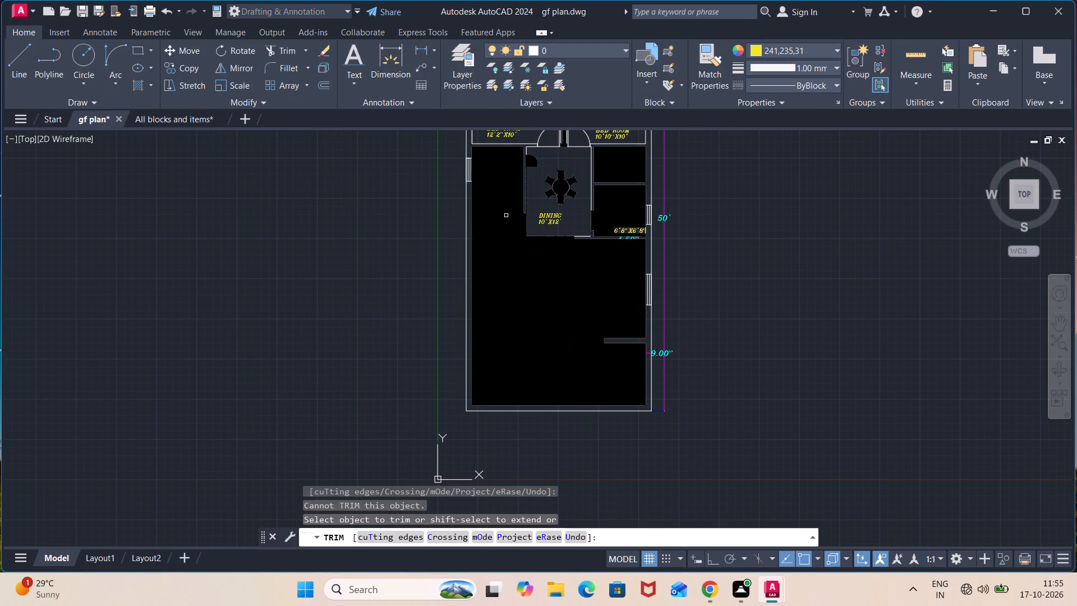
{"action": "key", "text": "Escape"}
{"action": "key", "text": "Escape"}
Delete the black solid hatch that fills the rooms of the plan.
{"action": "scroll", "coordinate": [506, 217], "scroll_direction": "up", "scroll_amount": 1}
{"action": "left_click", "coordinate": [506, 217]}
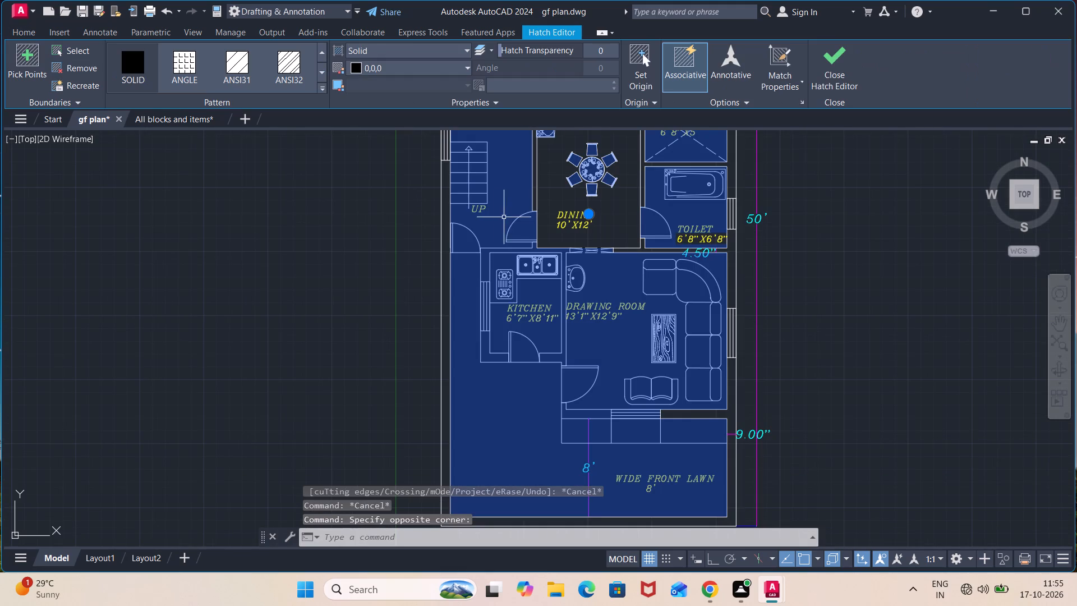
{"action": "key", "text": "Delete"}
Save the ground floor plan drawing.
{"action": "scroll", "coordinate": [695, 134], "scroll_direction": "down", "scroll_amount": 1}
{"action": "middle_click_drag", "start_coordinate": [647, 166], "coordinate": [653, 277]}
{"action": "scroll", "coordinate": [641, 166], "scroll_direction": "up", "scroll_amount": 3}
{"action": "scroll", "coordinate": [669, 230], "scroll_direction": "down", "scroll_amount": 1}
{"action": "scroll", "coordinate": [689, 309], "scroll_direction": "down", "scroll_amount": 1}
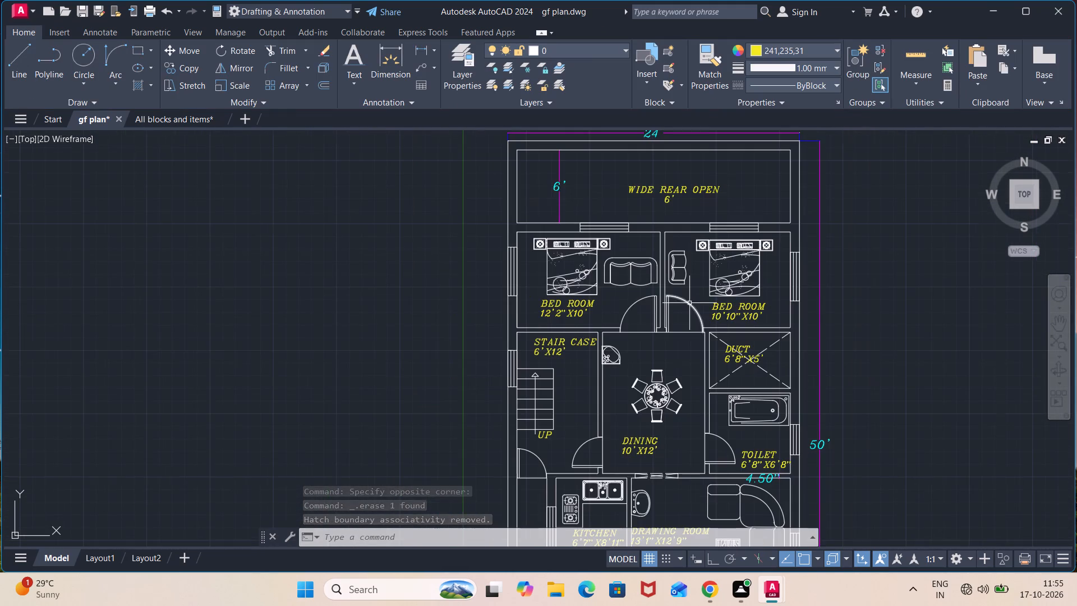
{"action": "middle_click_drag", "start_coordinate": [689, 302], "coordinate": [671, 228]}
{"action": "key", "text": "ctrl+s"}
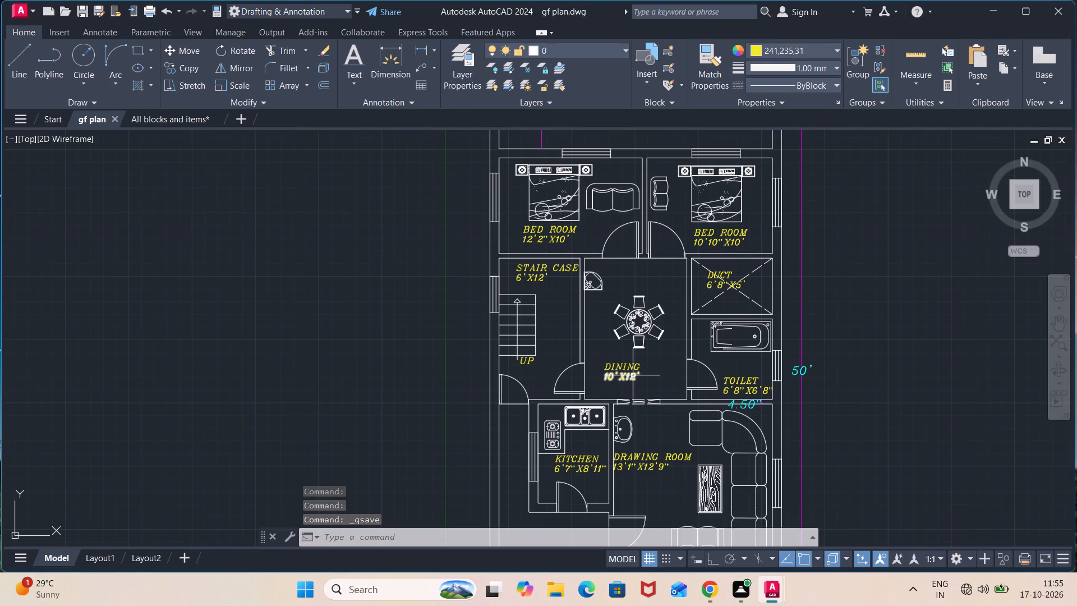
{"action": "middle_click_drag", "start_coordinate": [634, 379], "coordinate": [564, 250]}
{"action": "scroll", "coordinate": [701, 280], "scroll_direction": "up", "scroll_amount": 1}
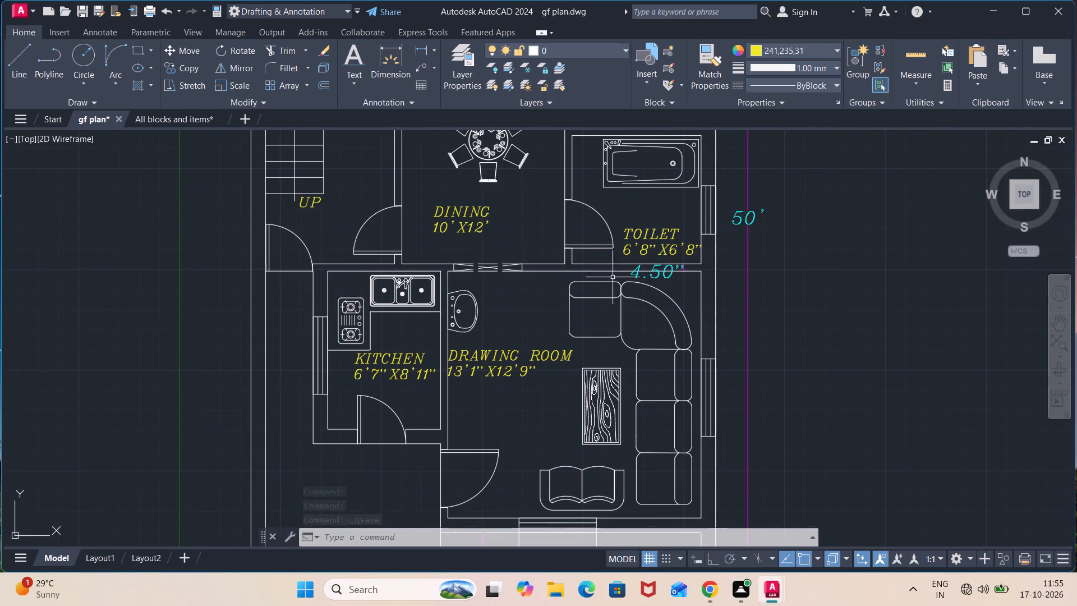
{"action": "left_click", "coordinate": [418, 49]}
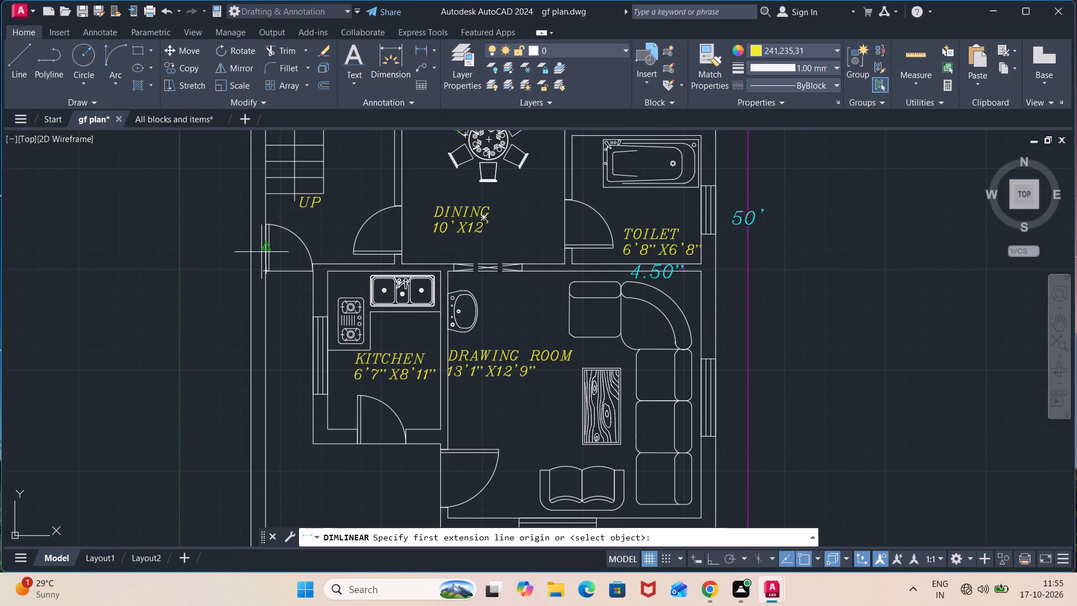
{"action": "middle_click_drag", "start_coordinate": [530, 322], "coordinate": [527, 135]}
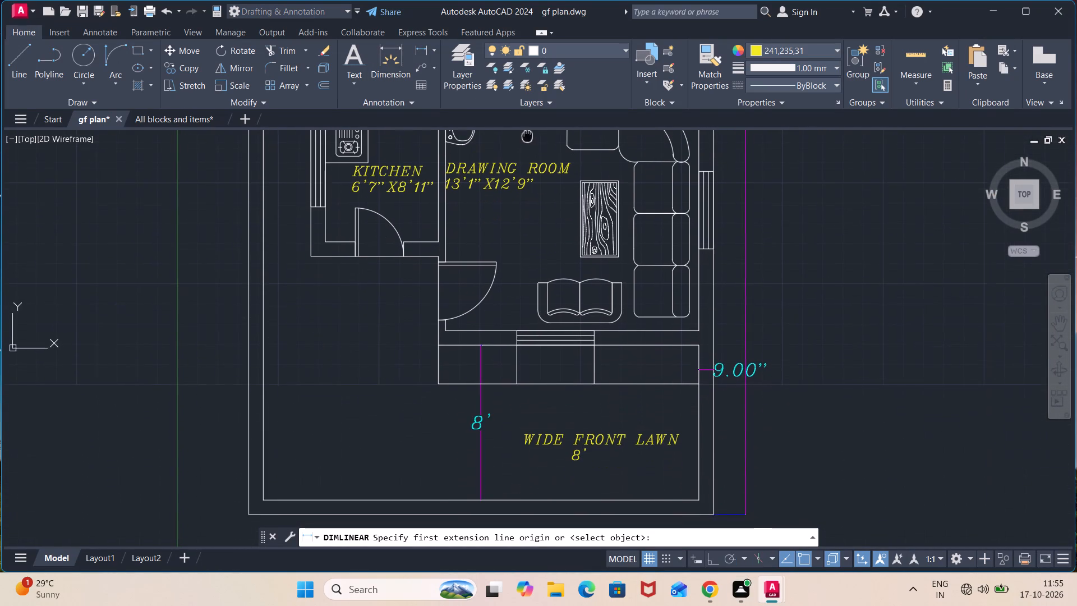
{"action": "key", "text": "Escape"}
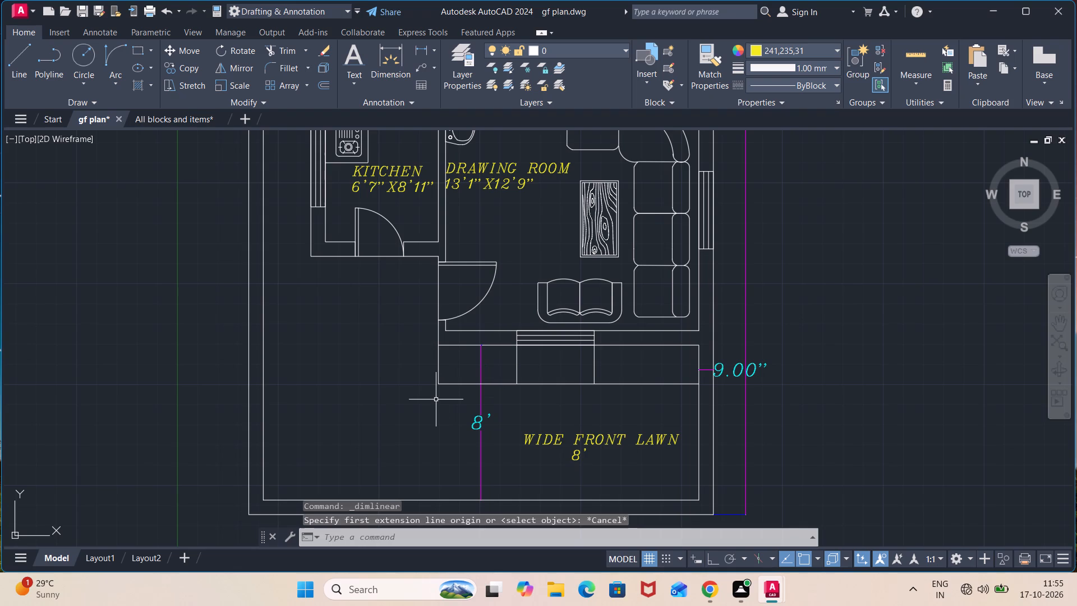
Draw two short lines across the front boundary wall's thickness, one near its left corner and one left of the 8' dimension, as gate jambs.
{"action": "key", "text": "l"}
{"action": "key", "text": "Return"}
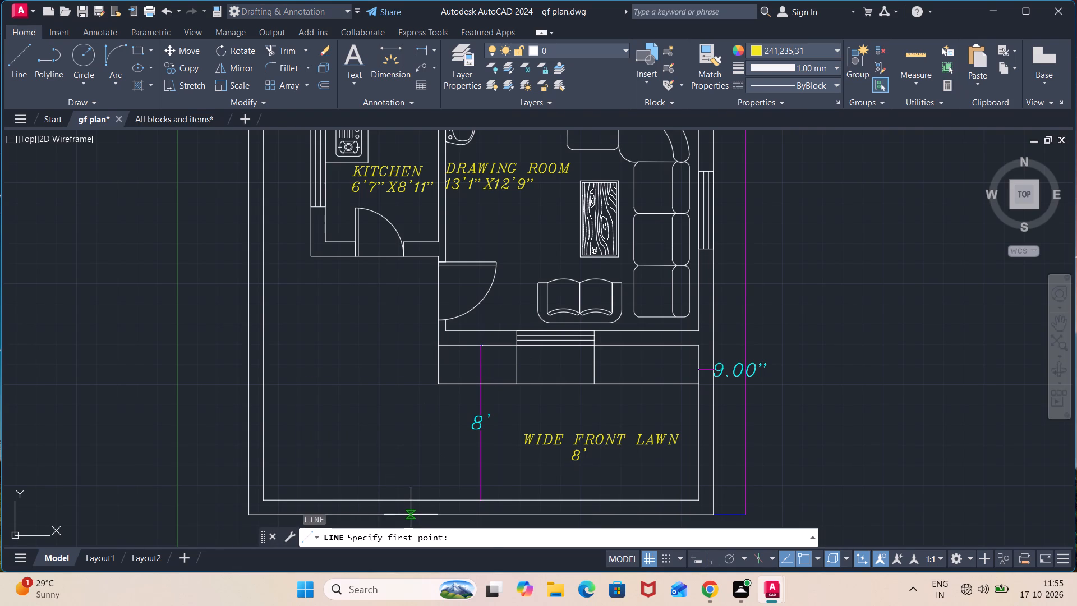
{"action": "left_click", "coordinate": [412, 515]}
{"action": "left_click", "coordinate": [413, 499]}
{"action": "key", "text": "Escape"}
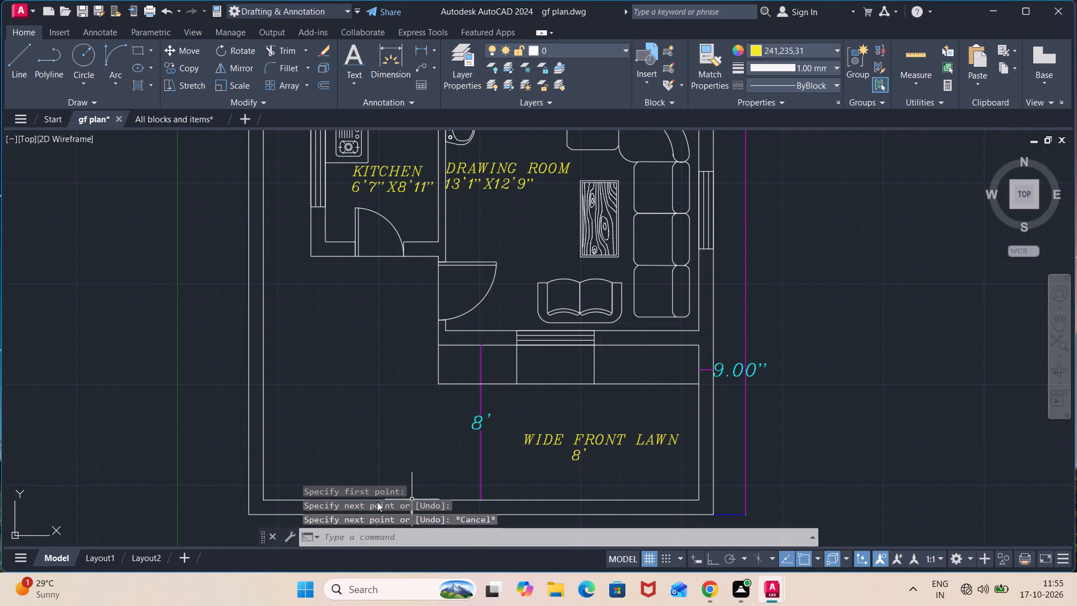
{"action": "middle_click_drag", "start_coordinate": [385, 444], "coordinate": [402, 176]}
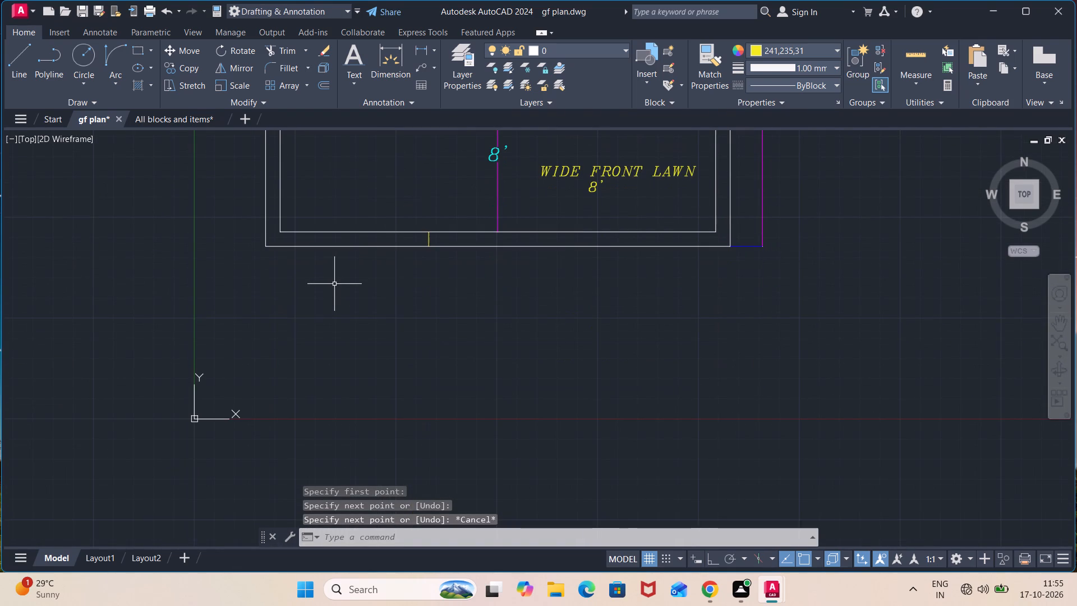
{"action": "key", "text": "l"}
{"action": "key", "text": "Return"}
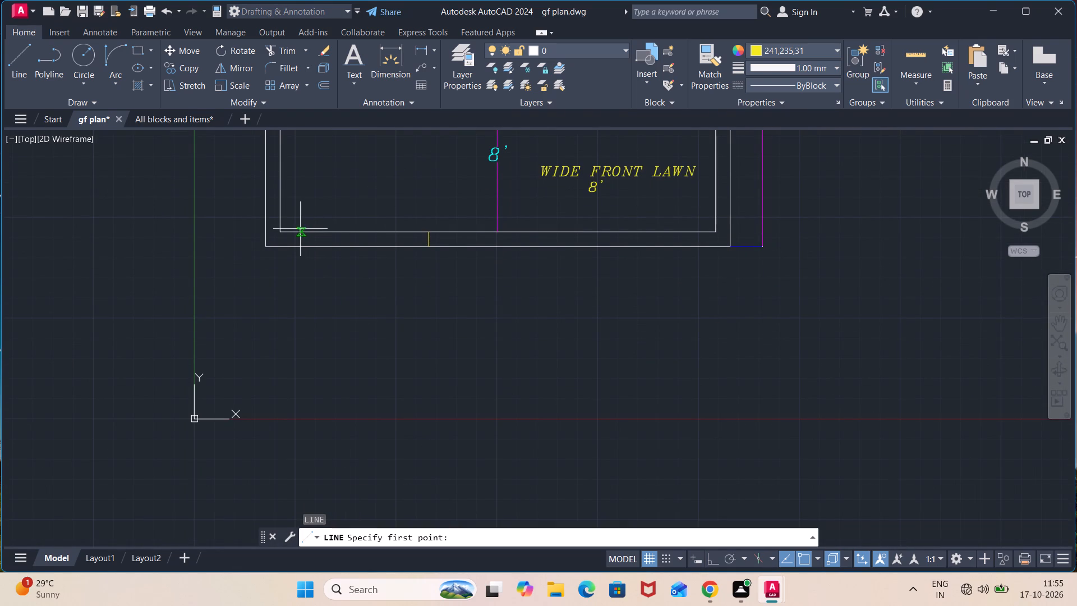
{"action": "left_click", "coordinate": [289, 231]}
{"action": "left_click", "coordinate": [287, 246]}
{"action": "key", "text": "Escape"}
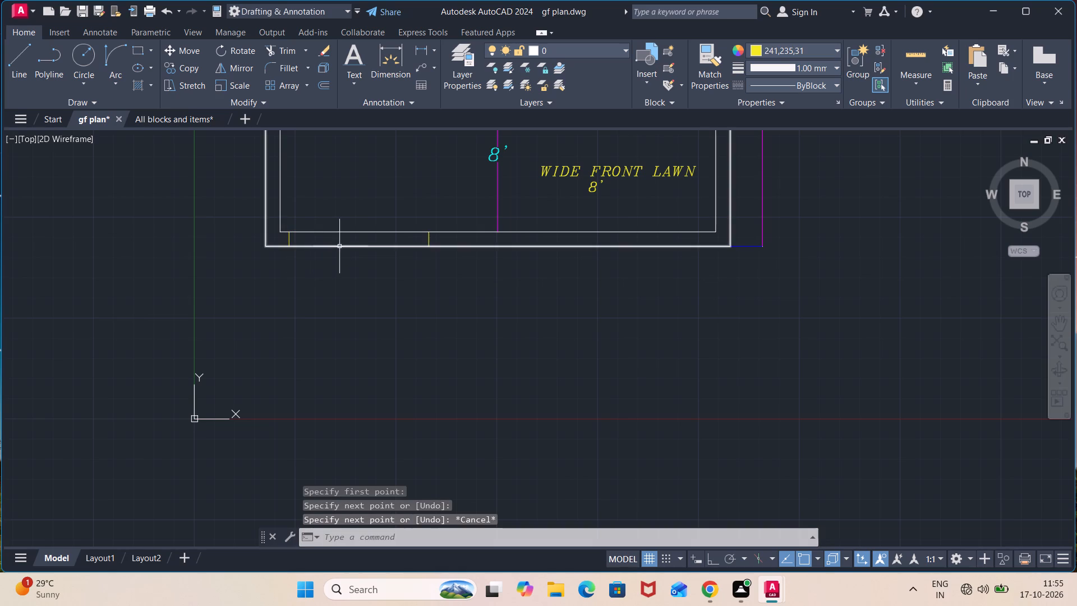
Trim the inner line of the front boundary wall between the two gate jamb lines.
{"action": "type", "text": "TR"}
{"action": "key", "text": "Return"}
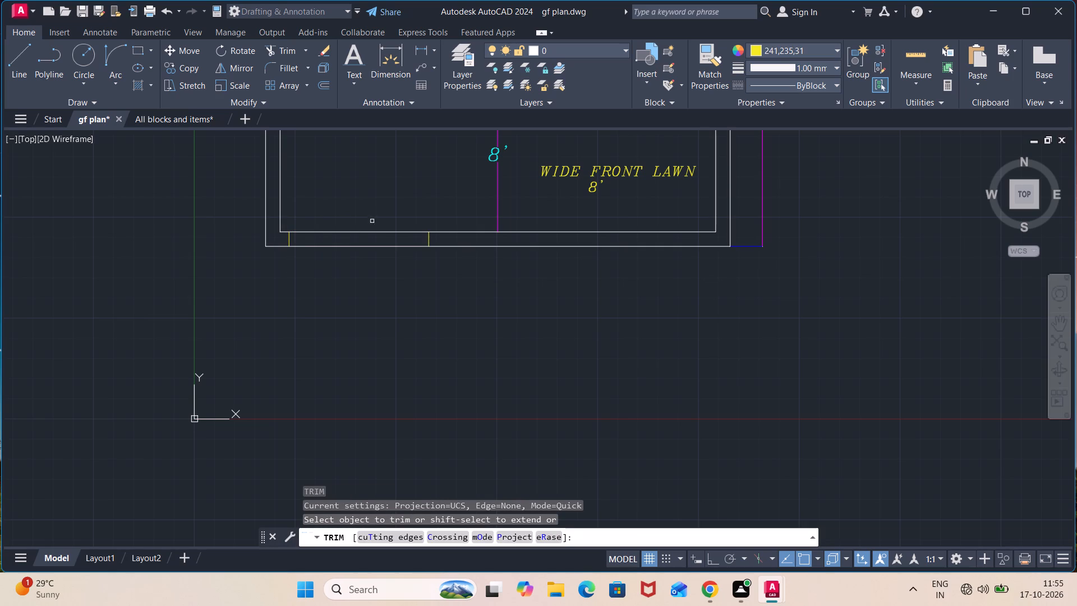
{"action": "left_click", "coordinate": [374, 232]}
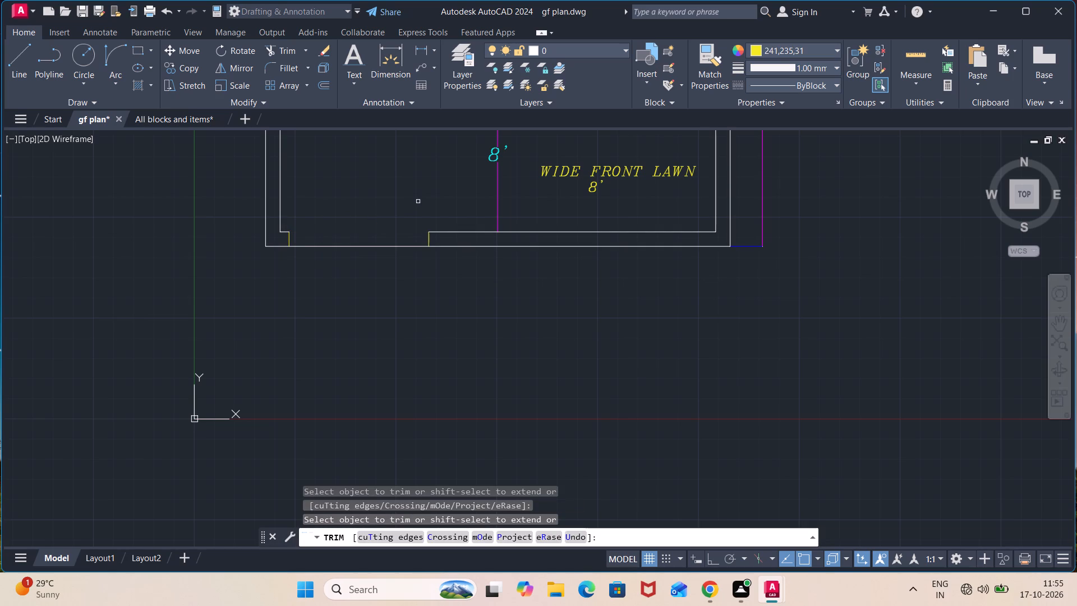
{"action": "middle_click_drag", "start_coordinate": [424, 206], "coordinate": [452, 284]}
{"action": "key", "text": "Escape"}
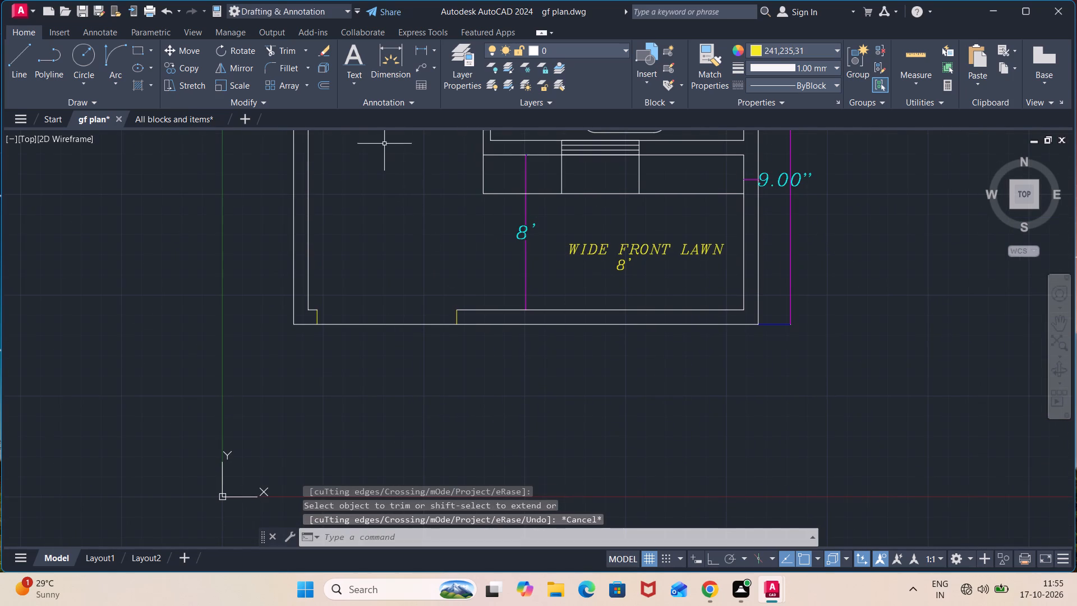
Add the single-line text "M GATE" in the front wall's gate opening, with 6" height and 0 rotation.
{"action": "left_click", "coordinate": [358, 75]}
{"action": "left_click", "coordinate": [360, 137]}
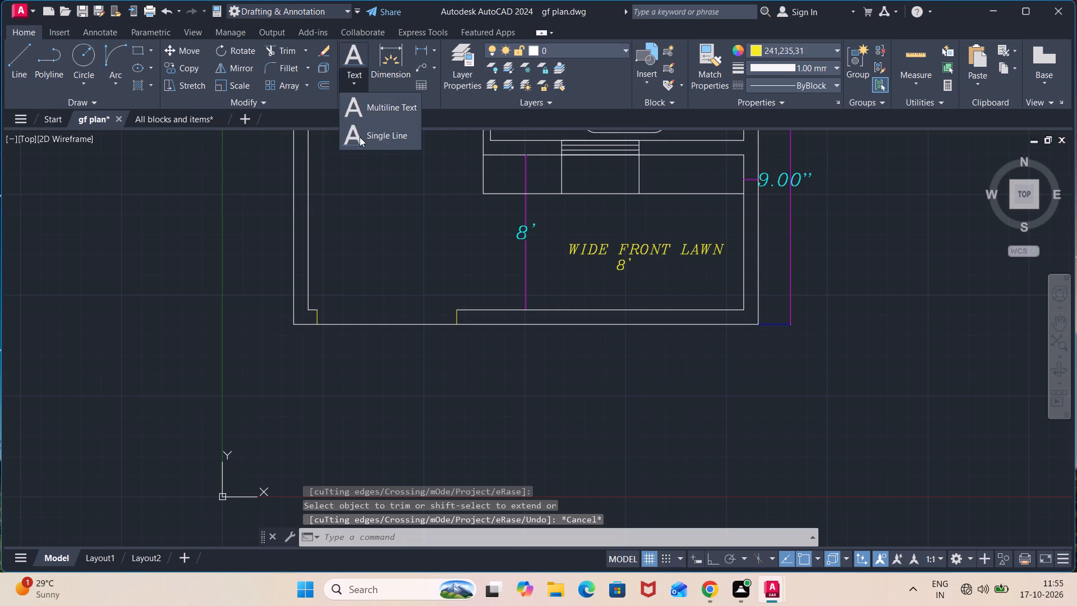
{"action": "left_click", "coordinate": [341, 300]}
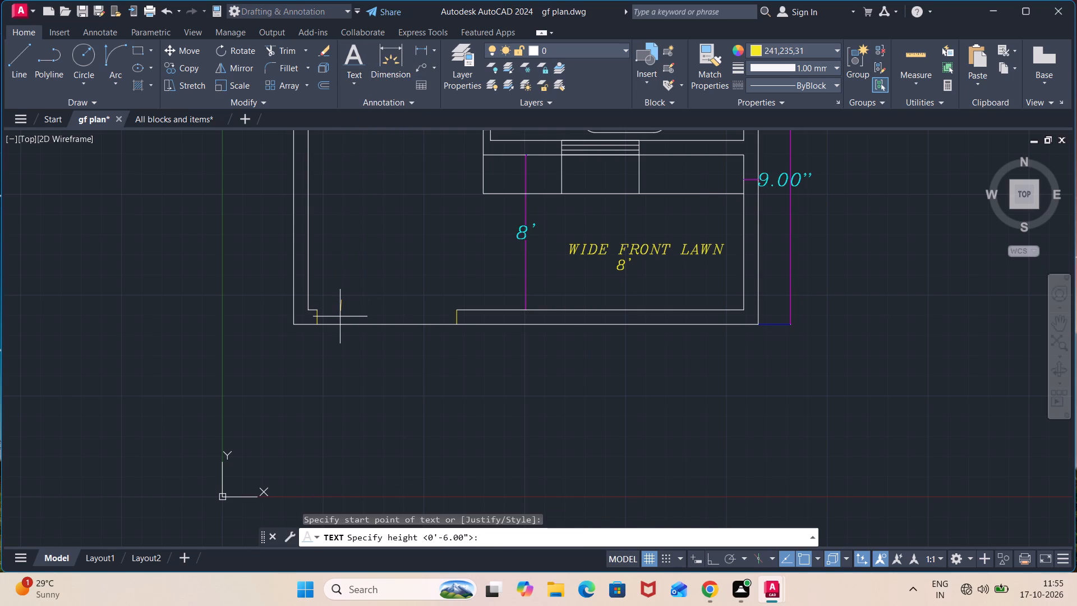
{"action": "type", "text": "6\""}
{"action": "key", "text": "Return"}
{"action": "key", "text": "0"}
{"action": "key", "text": "Return"}
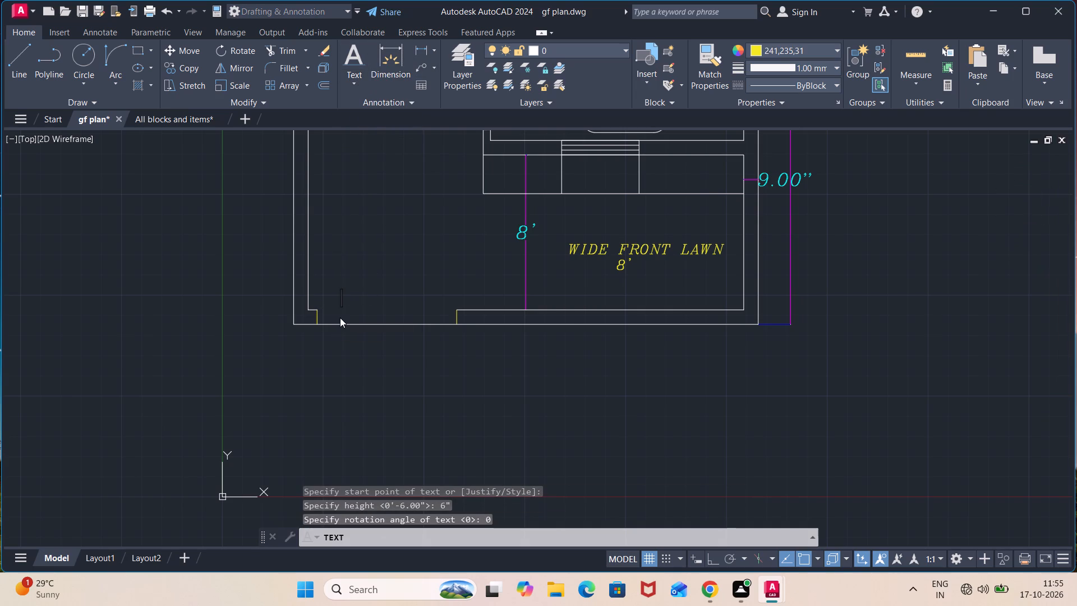
{"action": "left_click", "coordinate": [334, 314]}
{"action": "type", "text": "M GATE"}
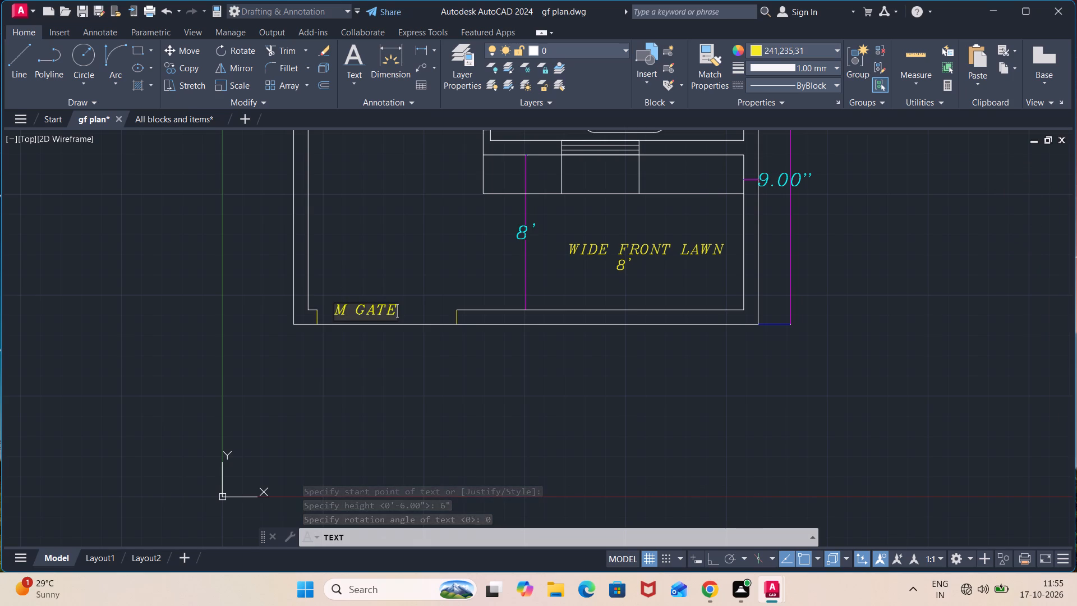
{"action": "key", "text": "Return"}
{"action": "key", "text": "Return"}
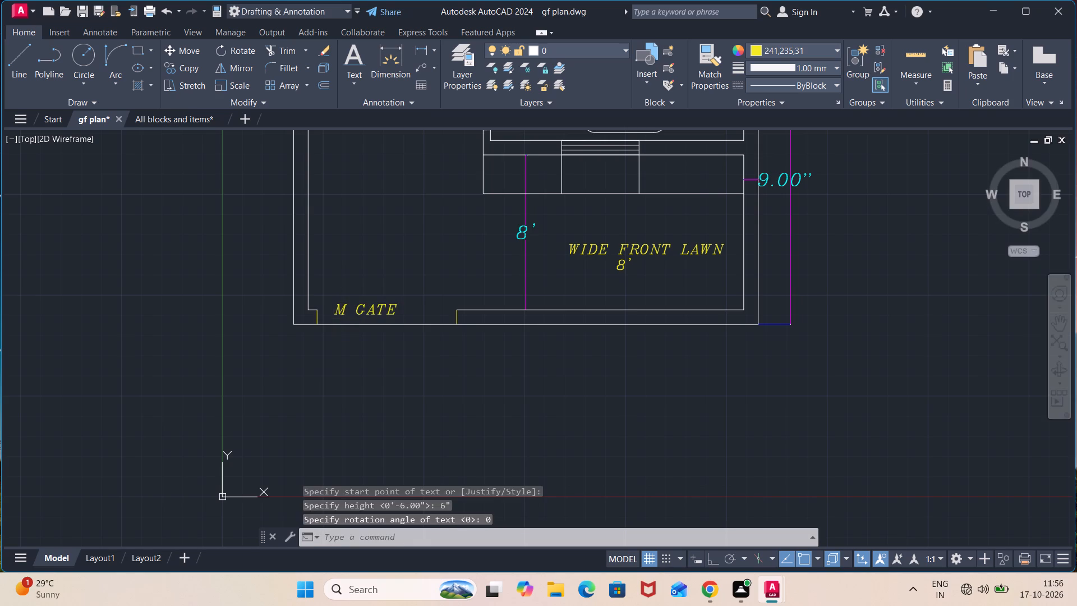
{"action": "scroll", "coordinate": [415, 284], "scroll_direction": "down", "scroll_amount": 2}
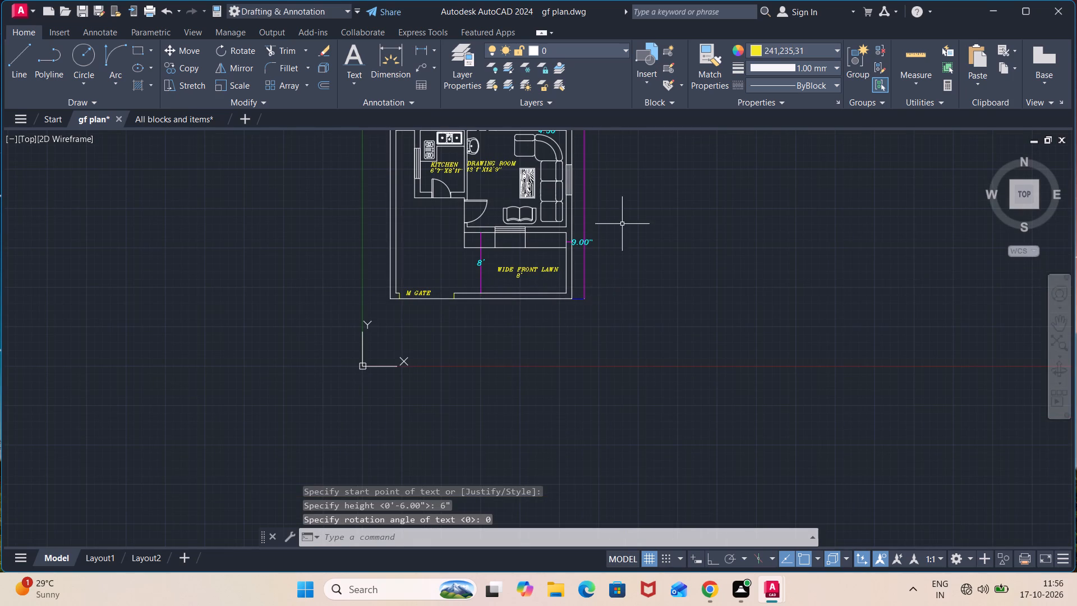
{"action": "middle_click_drag", "start_coordinate": [616, 204], "coordinate": [632, 320]}
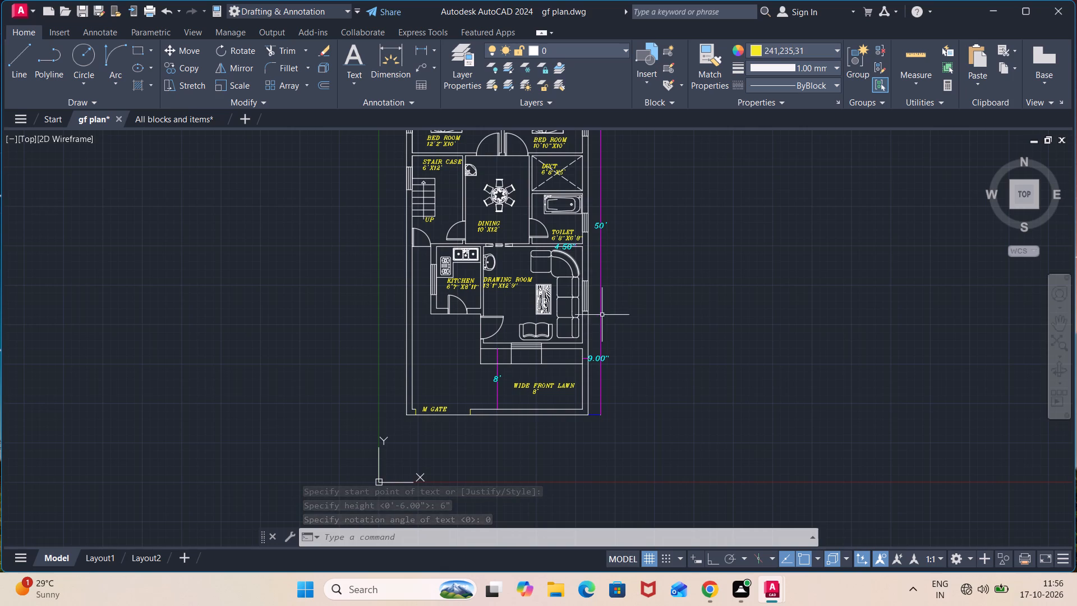